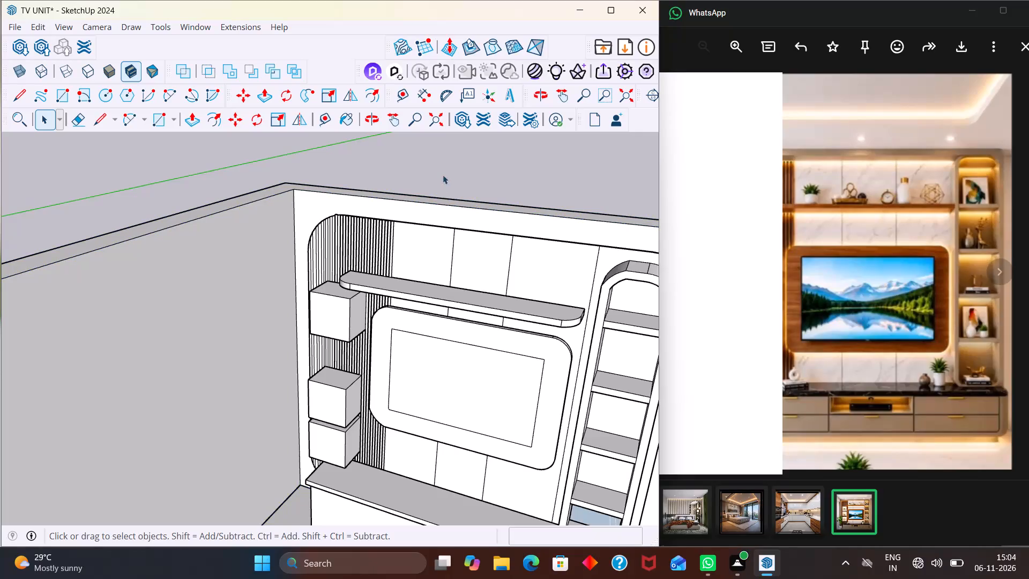
# Undo the display box placements on the slatted panel until only the single free-standing box remains, and clear the selection.
pyautogui.scroll(1, 360, 291)
pyautogui.scroll(1, 311, 370)
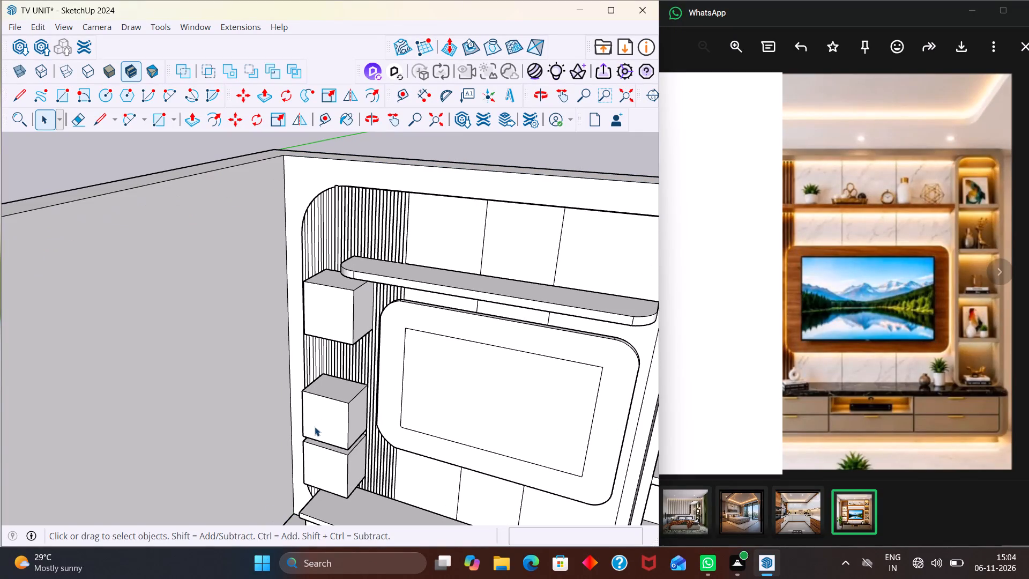
pyautogui.click(318, 426)
pyautogui.tripleClick(326, 421)
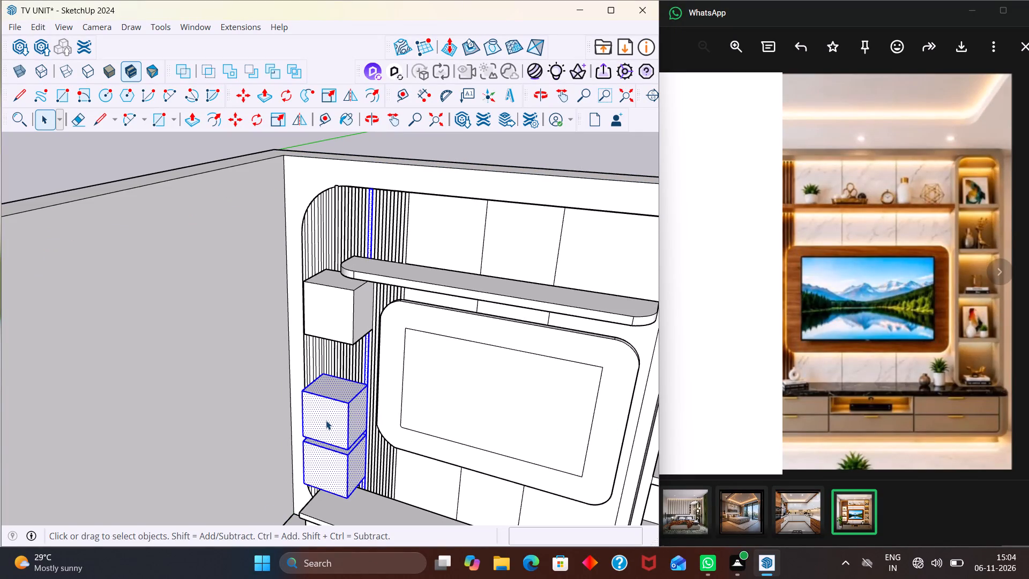
pyautogui.hotkey('ctrl', 'z')
pyautogui.hotkey('ctrl', 'z')
pyautogui.hotkey('ctrl', 'z')
pyautogui.hotkey('ctrl', 'z')
pyautogui.hotkey('ctrl', 'z')
pyautogui.keyDown('ctrl'); pyautogui.scroll(-2, 349, 398); pyautogui.keyUp('ctrl')
pyautogui.hotkey('ctrl', 'z')
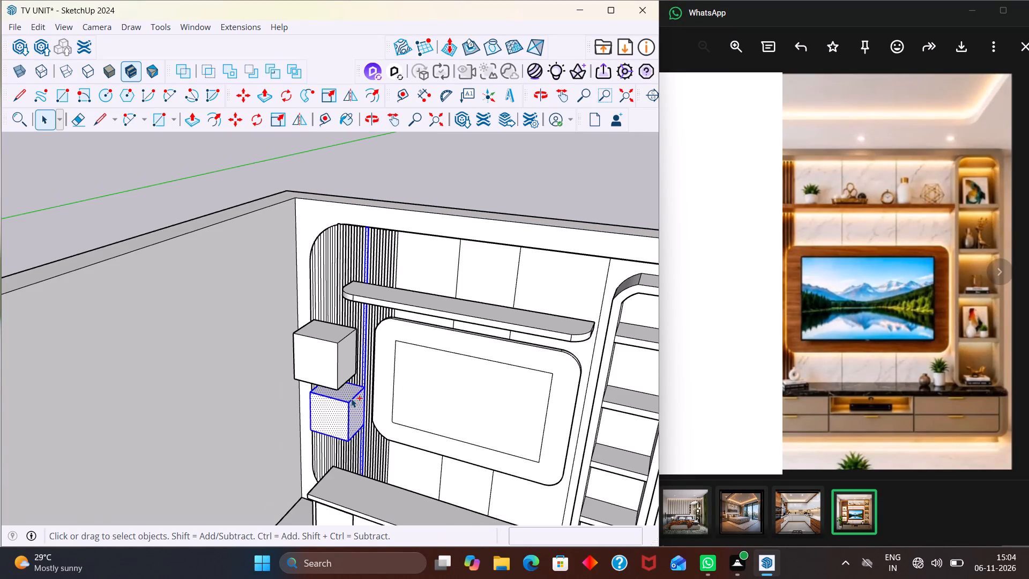
pyautogui.press('space')
pyautogui.click(501, 177)
# Copy the whole free-standing display box straight down by 1' 9 1/2".
pyautogui.moveTo(278, 367); pyautogui.dragTo(248, 380, button='middle')
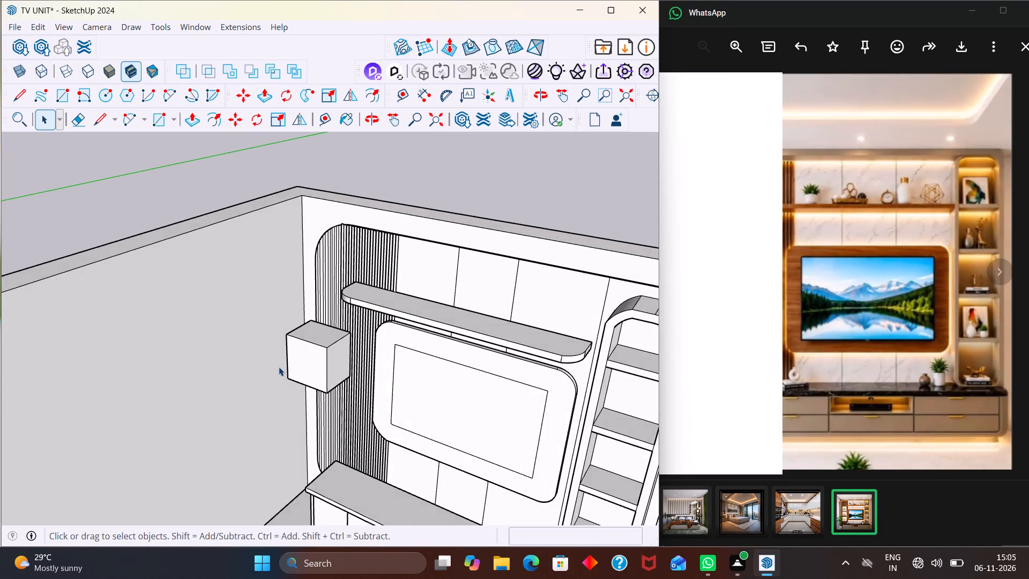
pyautogui.scroll(4, 308, 355)
pyautogui.moveTo(361, 373); pyautogui.dragTo(306, 382, button='middle')
pyautogui.tripleClick(318, 363)
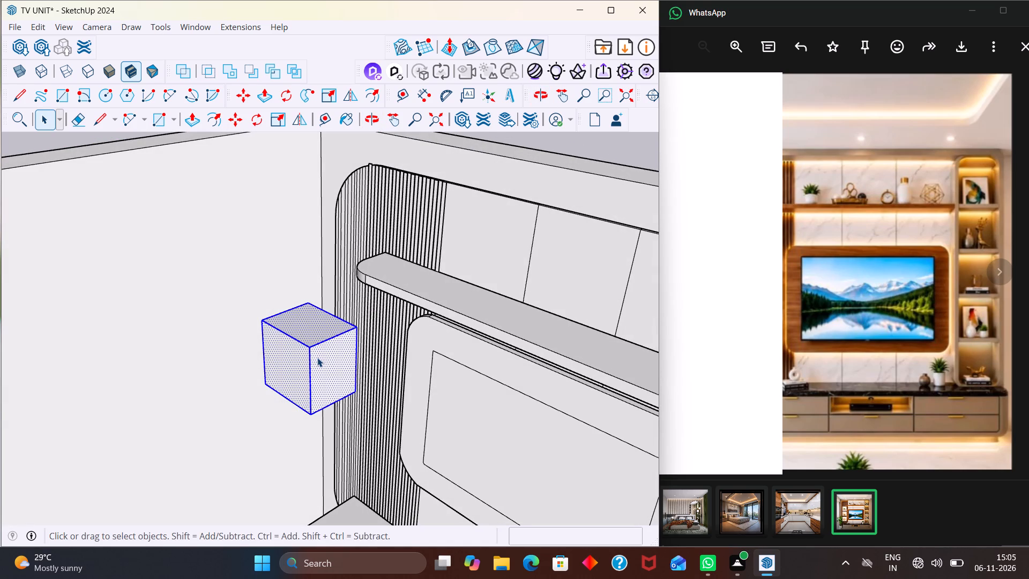
pyautogui.press('m')
pyautogui.click(351, 395)
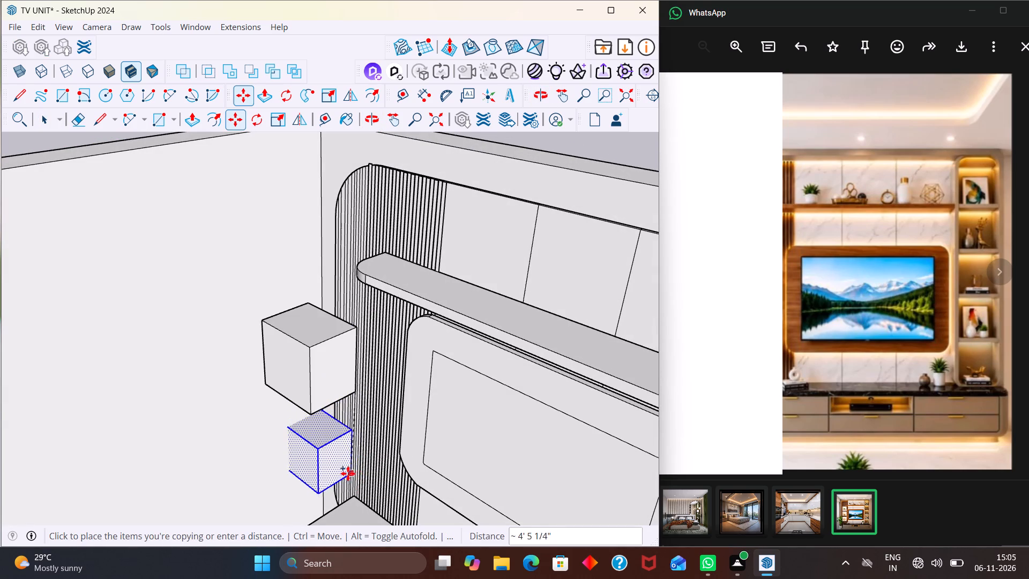
pyautogui.moveTo(346, 473); pyautogui.dragTo(252, 467, button='middle')
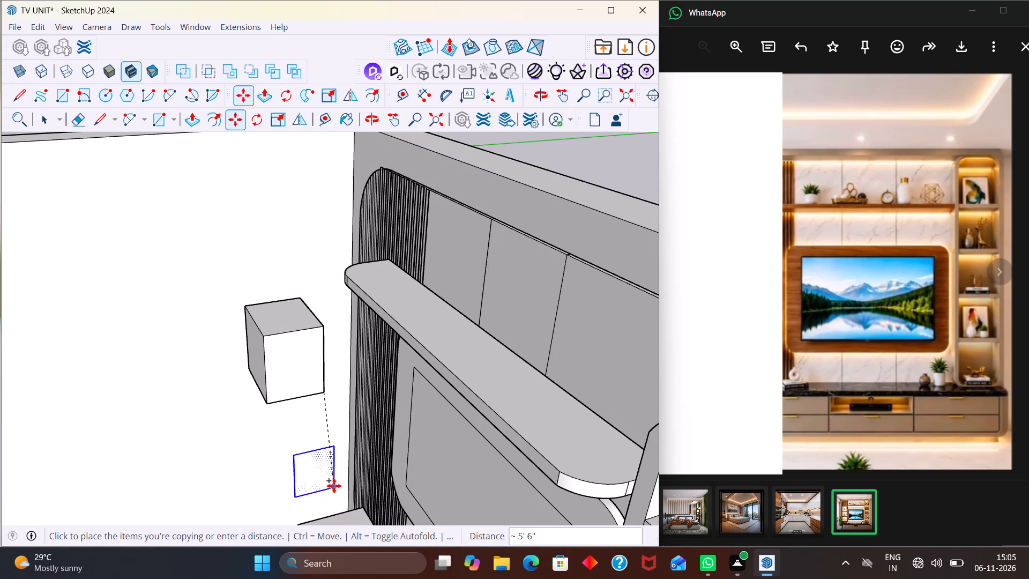
pyautogui.click(325, 476)
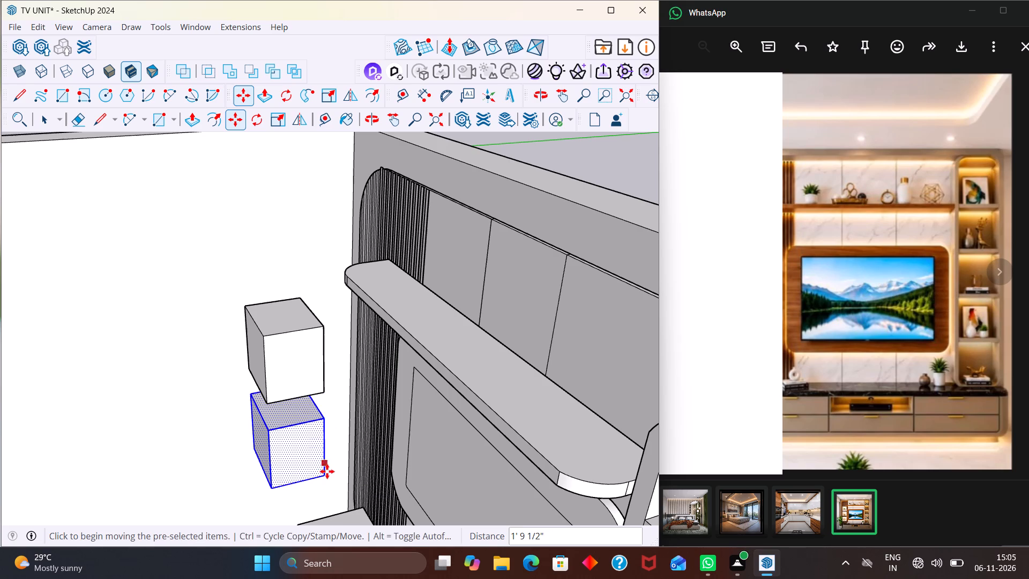
# Copy the lower display box straight up by about 3' 7" to form the top box of the stack.
pyautogui.click(327, 472)
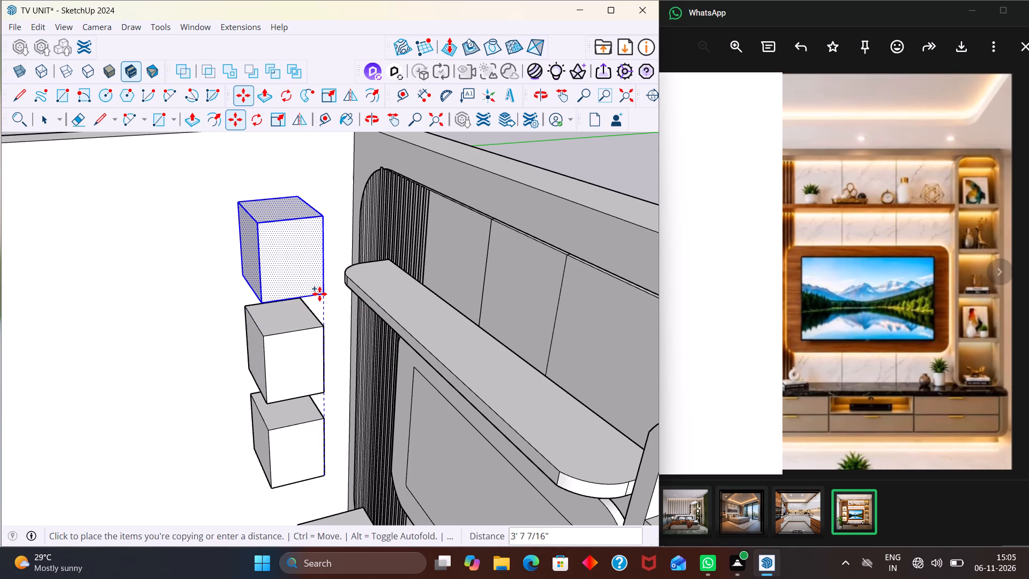
pyautogui.click(319, 294)
pyautogui.press('space')
# Examine the three stacked display boxes and the whole wall unit in the room against the reference image, leaving nothing selected.
pyautogui.scroll(-5, 332, 288)
pyautogui.moveTo(340, 284); pyautogui.dragTo(518, 320, button='middle')
pyautogui.scroll(-1, 518, 320)
pyautogui.moveTo(329, 373); pyautogui.dragTo(390, 261, button='middle')
pyautogui.click(389, 188)
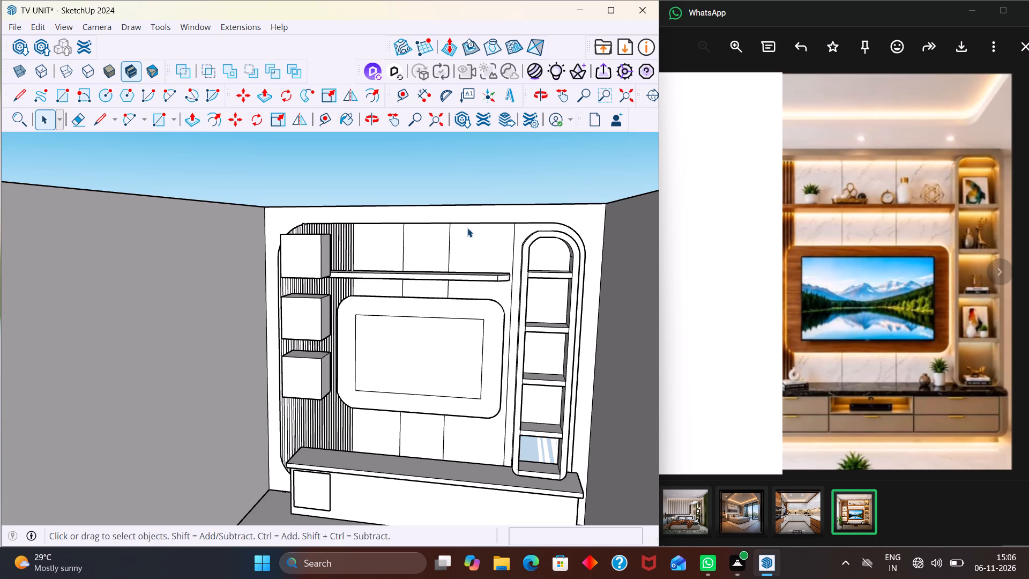
pyautogui.scroll(-2, 455, 354)
pyautogui.moveTo(459, 343); pyautogui.dragTo(383, 360, button='middle')
pyautogui.scroll(-5, 382, 360)
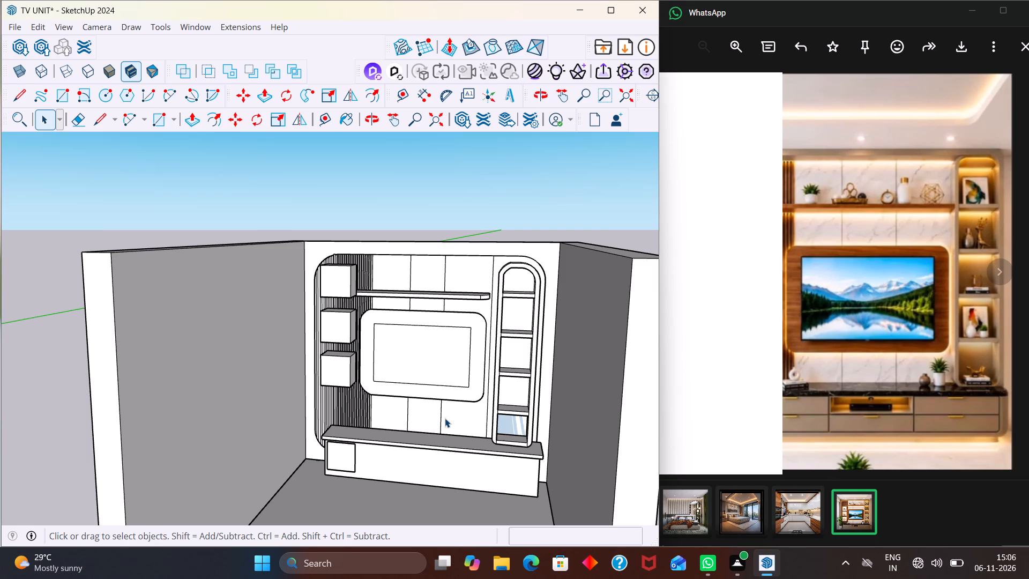
pyautogui.scroll(-19, 436, 394)
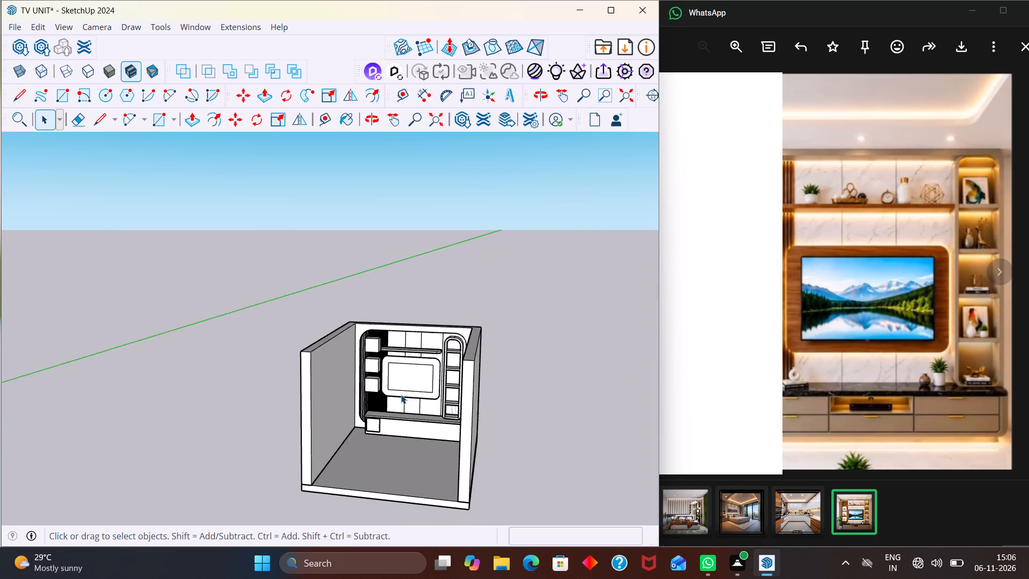
pyautogui.scroll(-4, 401, 395)
pyautogui.moveTo(438, 433); pyautogui.dragTo(344, 498, button='middle')
# Delete the square outlined piece on the base cabinet's front, at the end beneath the display boxes.
pyautogui.scroll(2, 358, 402)
pyautogui.moveTo(374, 415); pyautogui.dragTo(383, 501, button='middle')
pyautogui.scroll(2, 383, 503)
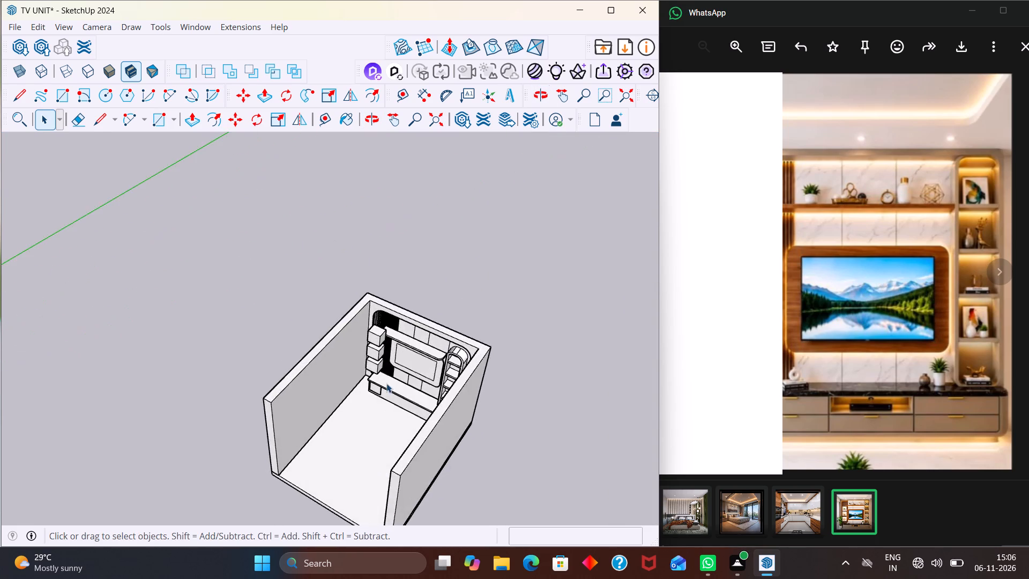
pyautogui.scroll(15, 381, 375)
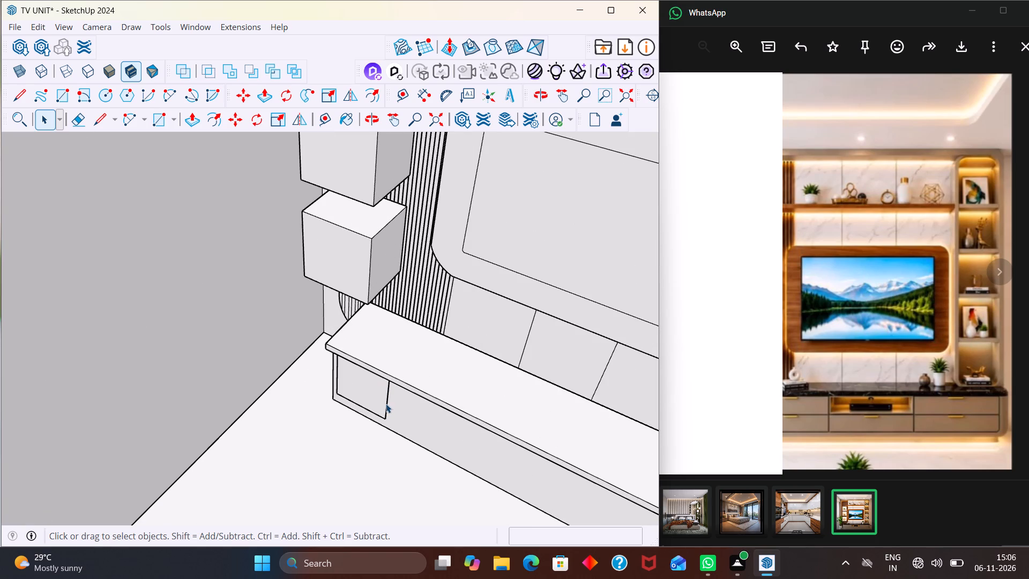
pyautogui.click(386, 404)
pyautogui.press('Delete')
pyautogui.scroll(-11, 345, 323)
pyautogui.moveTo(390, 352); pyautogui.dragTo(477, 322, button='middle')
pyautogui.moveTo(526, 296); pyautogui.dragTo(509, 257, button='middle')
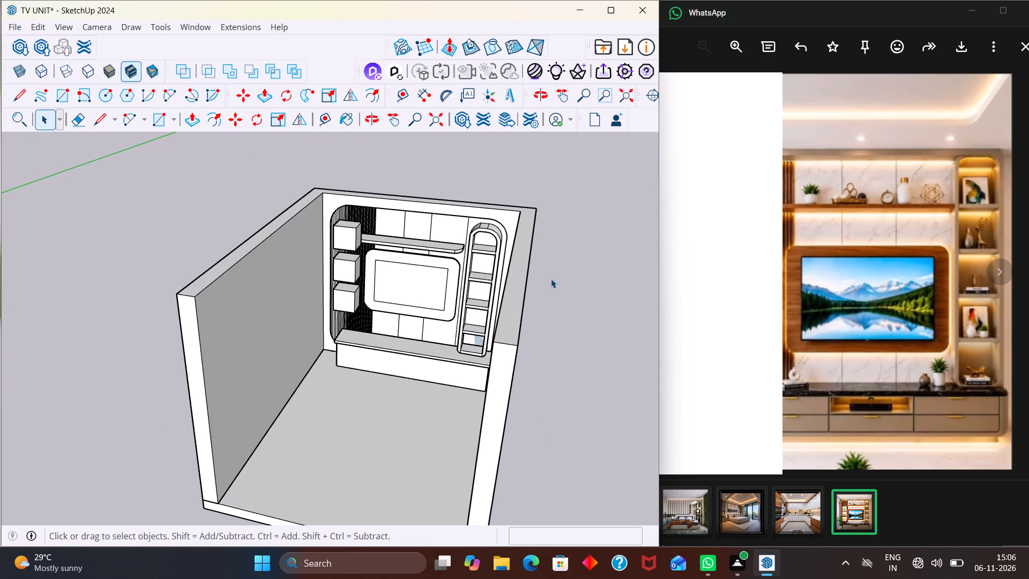
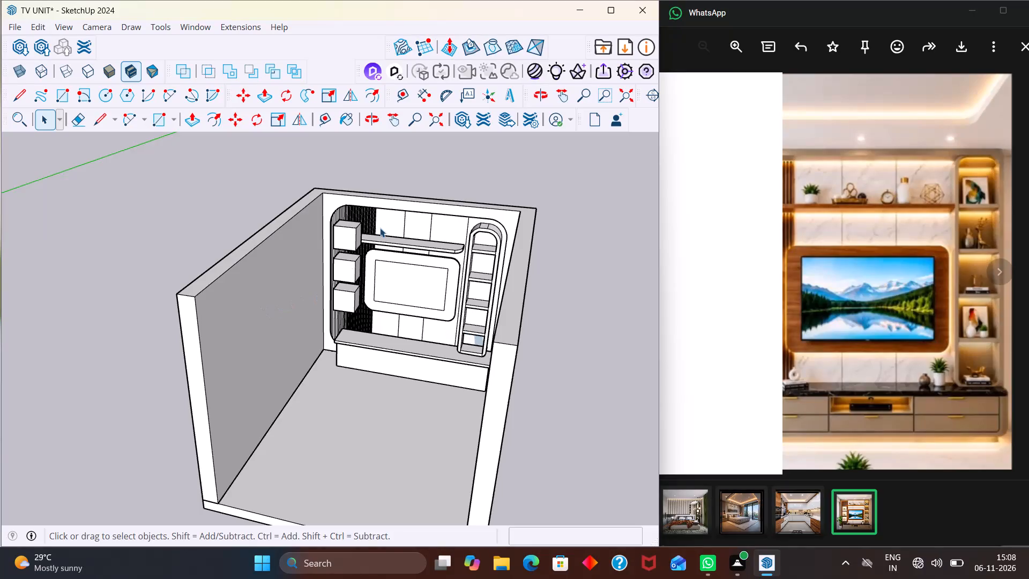
# Examine the TV wall unit from several angles, checking the stacked display boxes, base cabinet, TV panel and arched shelf niche against the reference image.
pyautogui.scroll(-2, 380, 228)
pyautogui.moveTo(371, 254); pyautogui.dragTo(267, 264, button='middle')
pyautogui.moveTo(366, 233); pyautogui.dragTo(170, 342, button='middle')
pyautogui.scroll(1, 366, 234)
pyautogui.scroll(-2, 453, 277)
pyautogui.moveTo(495, 304); pyautogui.dragTo(303, 355, button='middle')
pyautogui.scroll(2, 306, 302)
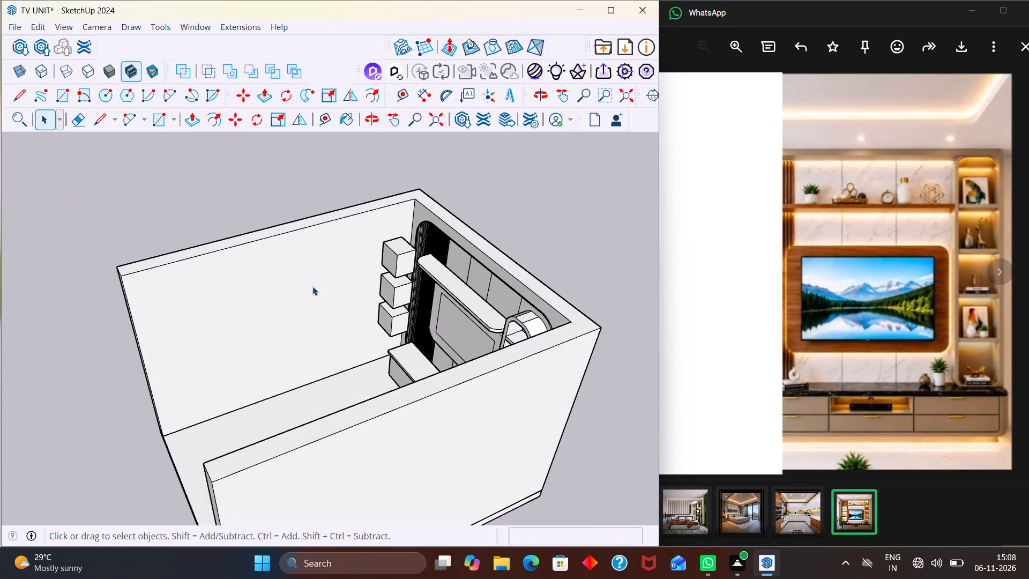
pyautogui.scroll(5, 312, 286)
pyautogui.moveTo(452, 281); pyautogui.dragTo(528, 250, button='middle')
pyautogui.moveTo(433, 285); pyautogui.dragTo(451, 227, button='middle')
pyautogui.moveTo(443, 271); pyautogui.dragTo(491, 277, button='middle')
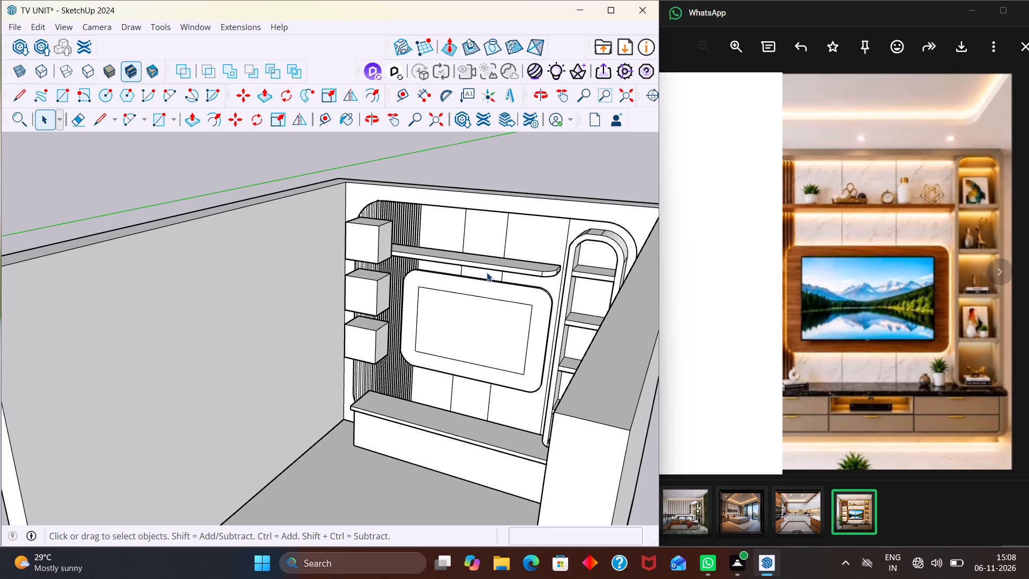
pyautogui.moveTo(457, 325); pyautogui.dragTo(313, 450, button='middle')
pyautogui.moveTo(313, 450); pyautogui.dragTo(307, 433, button='middle')
pyautogui.moveTo(450, 353); pyautogui.dragTo(293, 418, button='middle')
pyautogui.scroll(-10, 405, 380)
pyautogui.moveTo(514, 262); pyautogui.dragTo(423, 299, button='middle')
pyautogui.scroll(6, 407, 310)
pyautogui.moveTo(437, 337); pyautogui.dragTo(556, 345, button='middle')
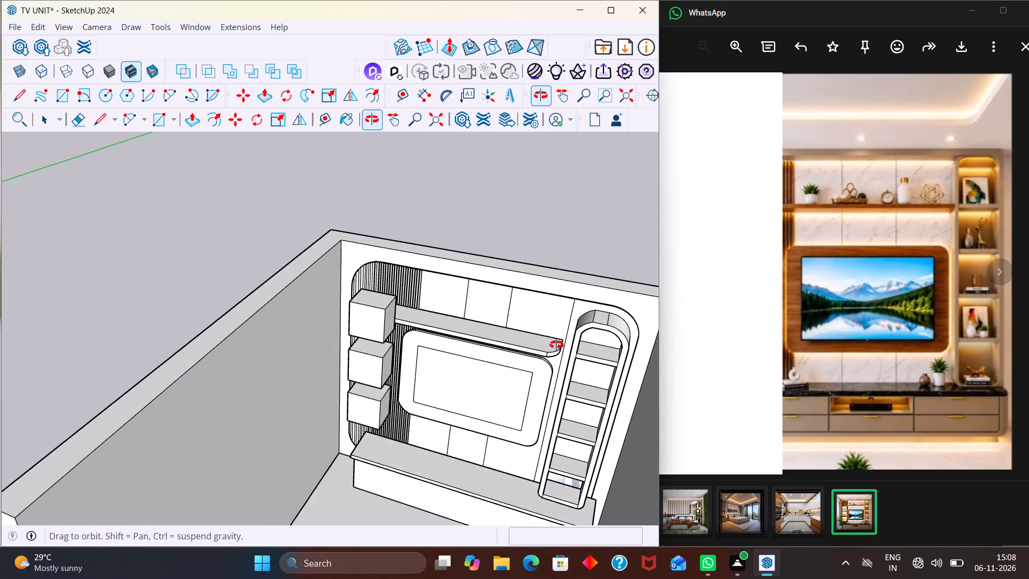
pyautogui.moveTo(556, 345); pyautogui.dragTo(548, 342, button='middle')
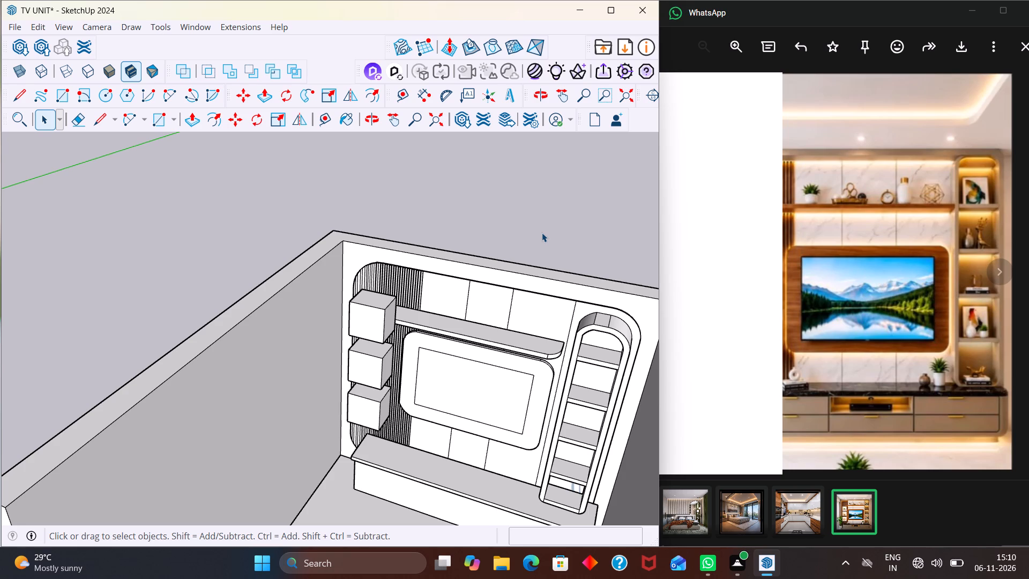
pyautogui.scroll(-2, 563, 162)
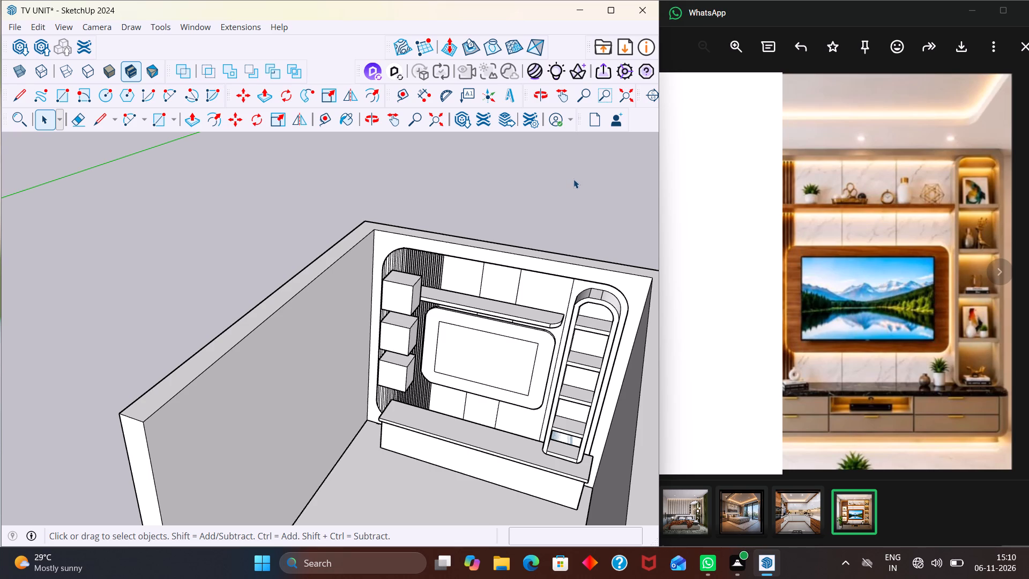
pyautogui.scroll(-11, 456, 226)
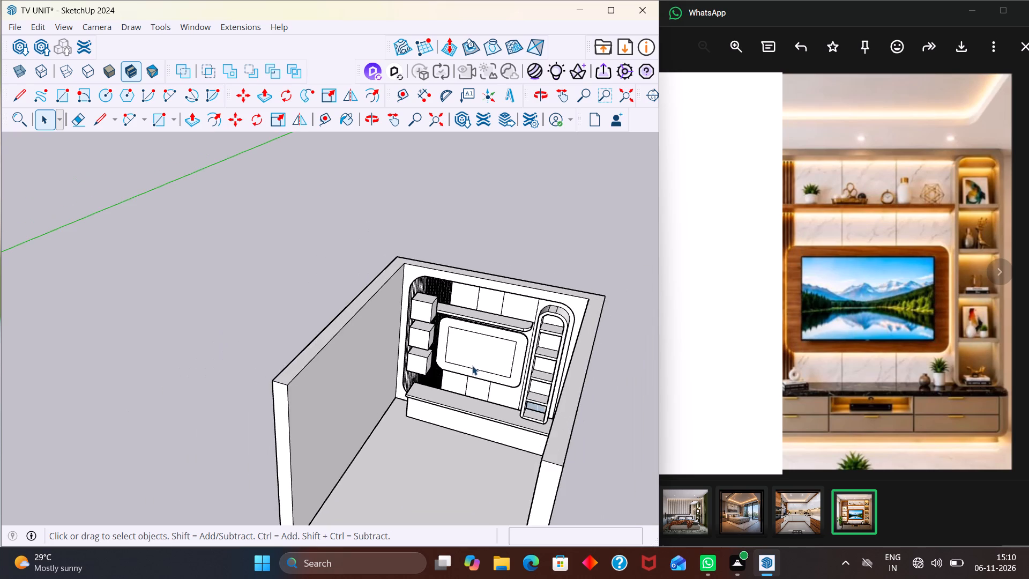
pyautogui.moveTo(422, 380); pyautogui.dragTo(405, 387, button='middle')
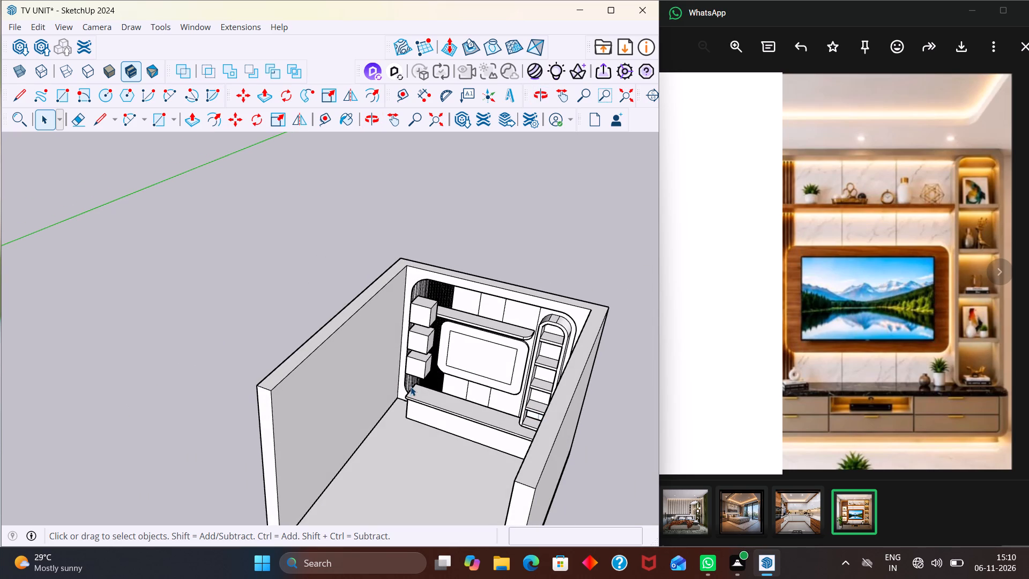
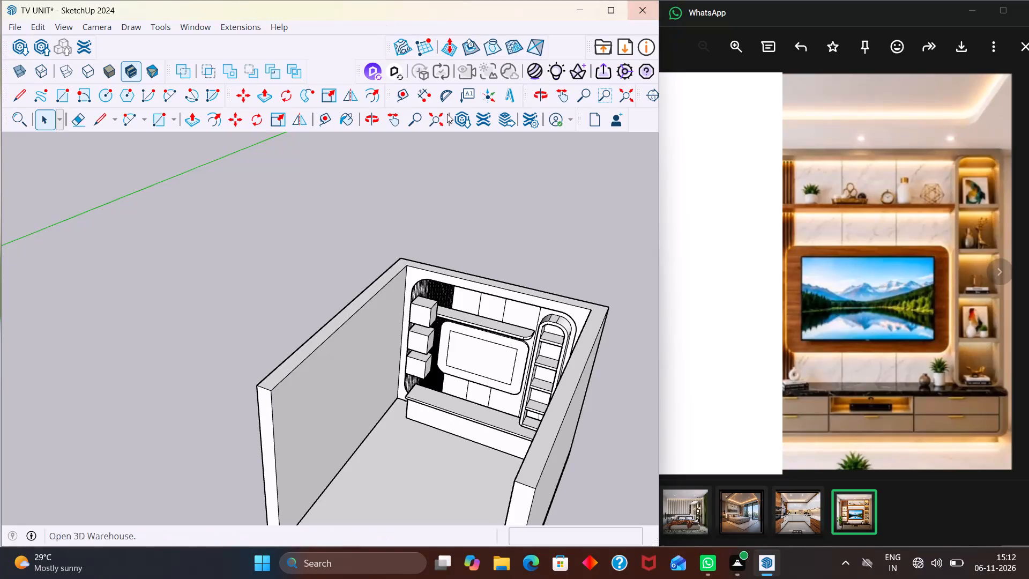
# Examine the whole room model from outside, viewing the walls, floor and TV wall unit from different angles.
pyautogui.scroll(-1, 372, 337)
pyautogui.moveTo(363, 345); pyautogui.dragTo(312, 434, button='middle')
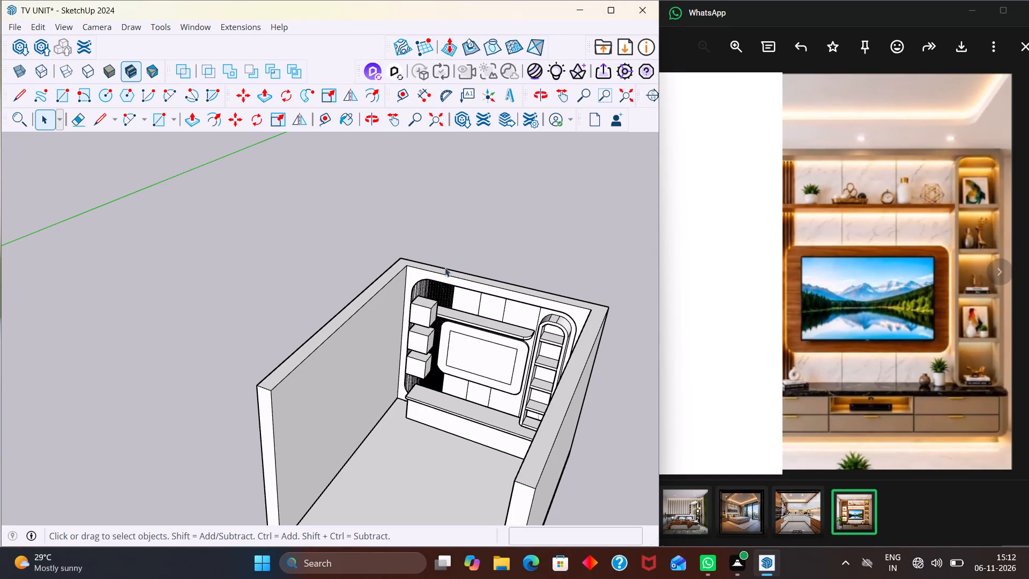
pyautogui.scroll(-2, 465, 238)
pyautogui.moveTo(480, 249); pyautogui.dragTo(326, 269, button='middle')
pyautogui.scroll(-4, 363, 250)
pyautogui.moveTo(369, 323); pyautogui.dragTo(593, 321, button='middle')
pyautogui.moveTo(391, 334); pyautogui.dragTo(549, 306, button='middle')
pyautogui.scroll(1, 565, 317)
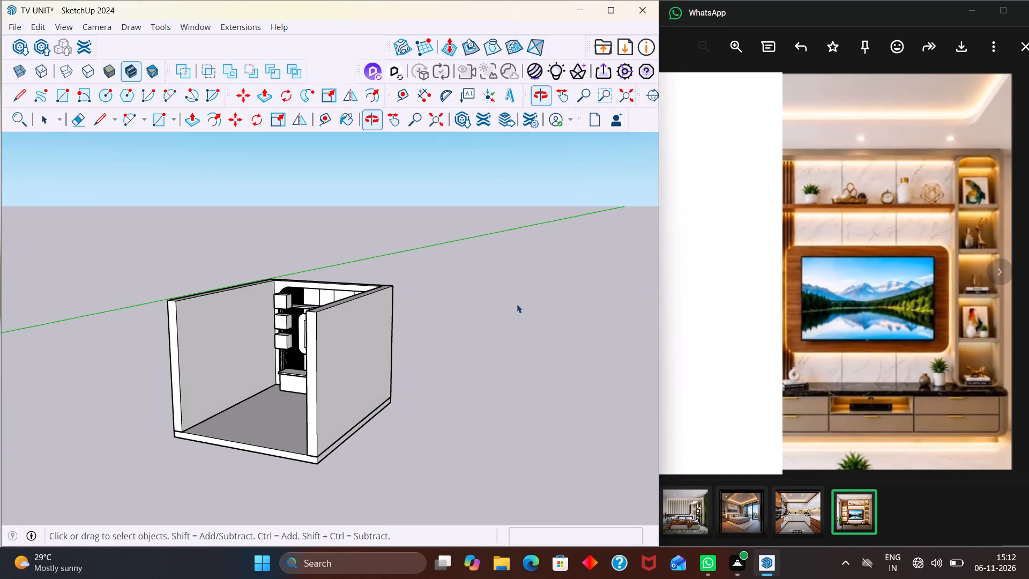
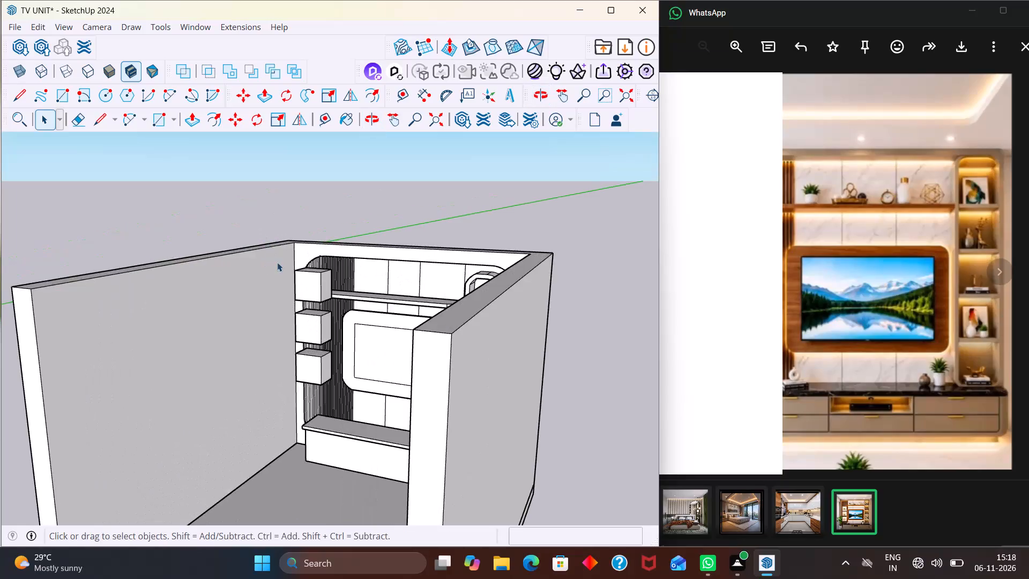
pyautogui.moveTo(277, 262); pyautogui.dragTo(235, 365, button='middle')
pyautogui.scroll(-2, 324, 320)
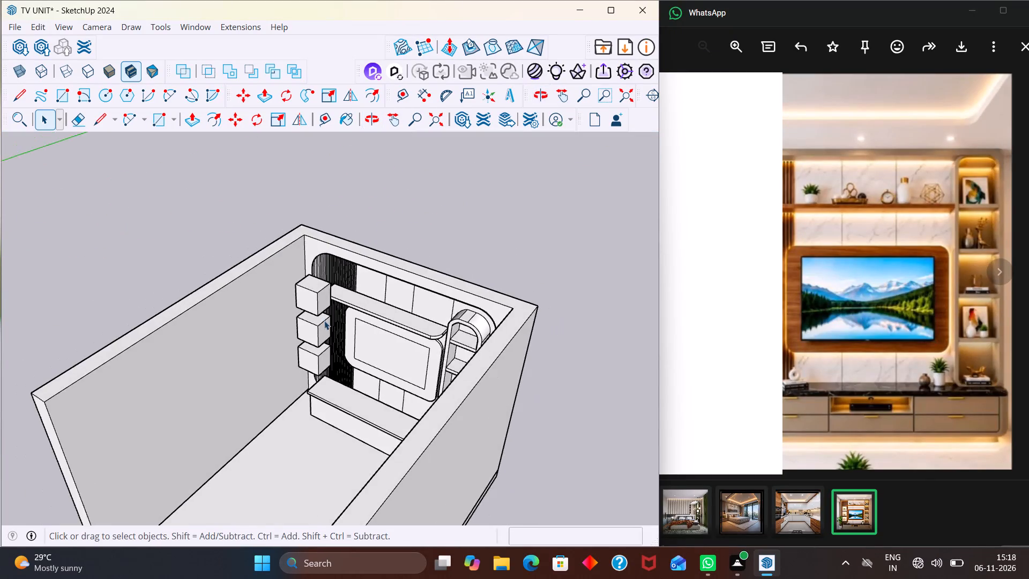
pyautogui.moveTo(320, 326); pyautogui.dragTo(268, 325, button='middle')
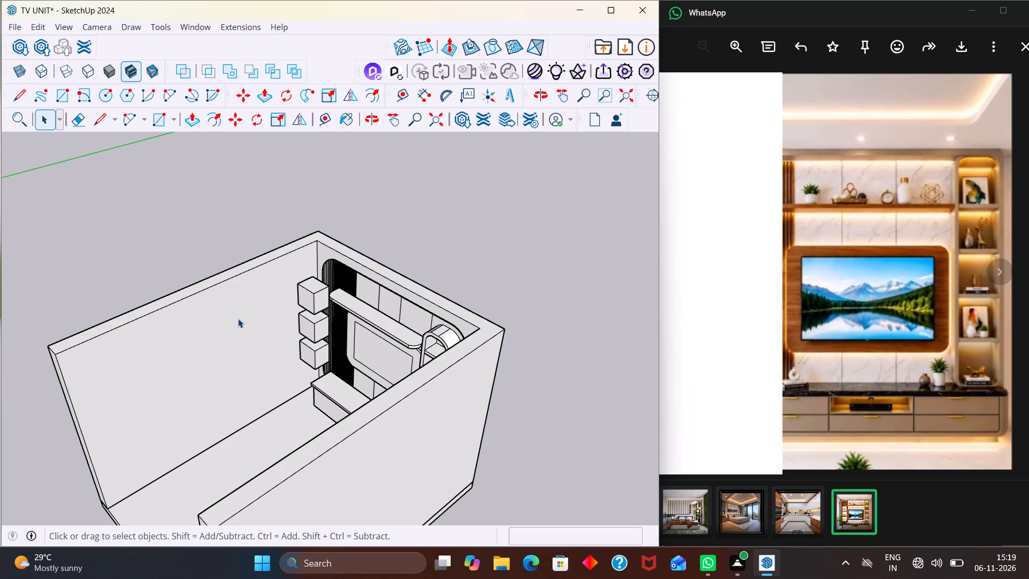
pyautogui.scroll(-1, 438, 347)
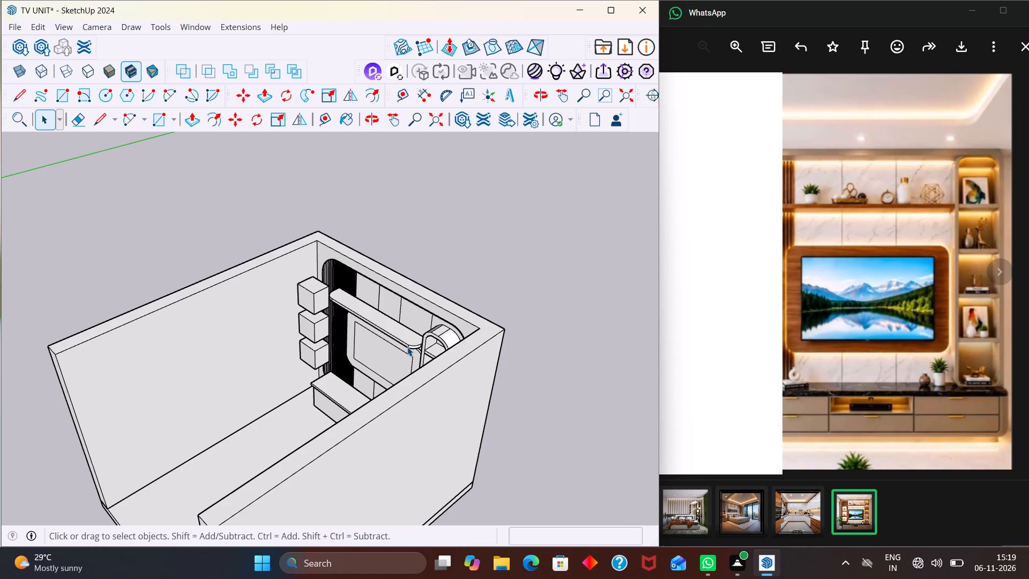
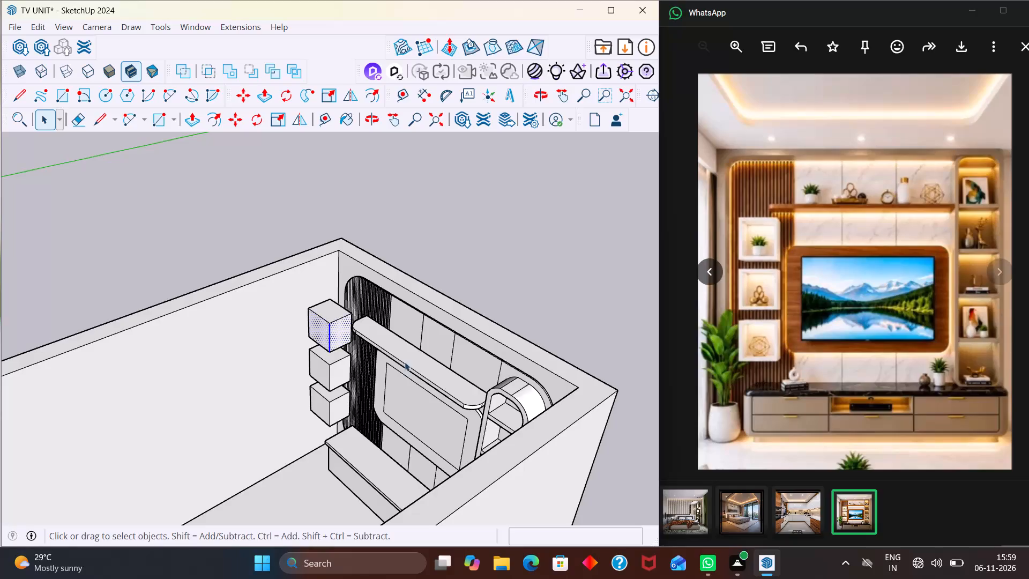
# Examine the three display boxes beside the TV panel from the room's outside, front and side.
pyautogui.moveTo(405, 362); pyautogui.dragTo(446, 233, button='middle')
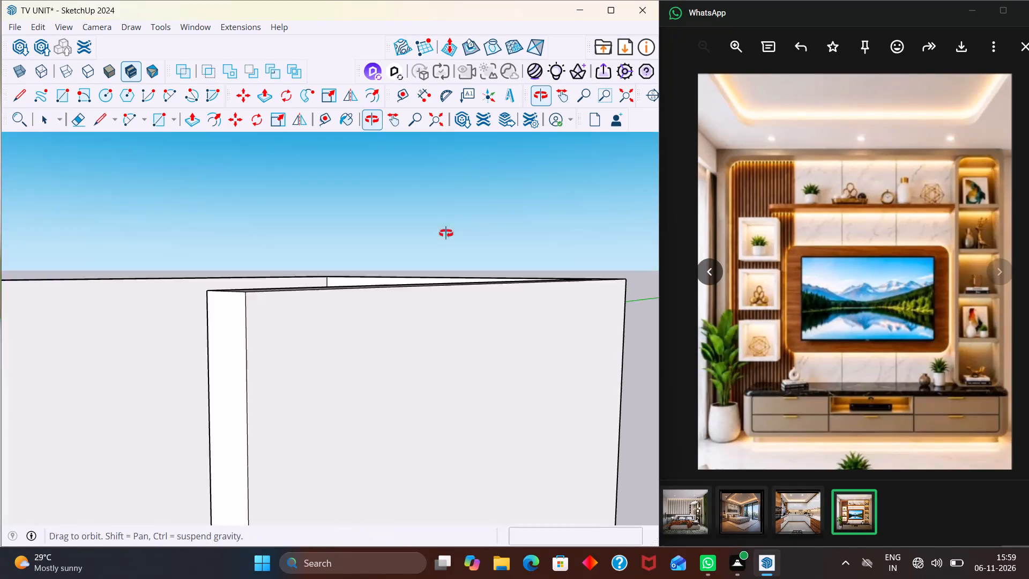
pyautogui.moveTo(446, 233); pyautogui.dragTo(444, 232, button='middle')
pyautogui.moveTo(293, 340); pyautogui.dragTo(332, 457, button='middle')
pyautogui.scroll(-8, 320, 318)
pyautogui.moveTo(512, 385); pyautogui.dragTo(517, 388)
pyautogui.moveTo(220, 261); pyautogui.dragTo(272, 213, button='middle')
pyautogui.scroll(7, 271, 196)
pyautogui.moveTo(322, 253); pyautogui.dragTo(323, 218, button='middle')
pyautogui.scroll(3, 323, 218)
pyautogui.click(284, 371)
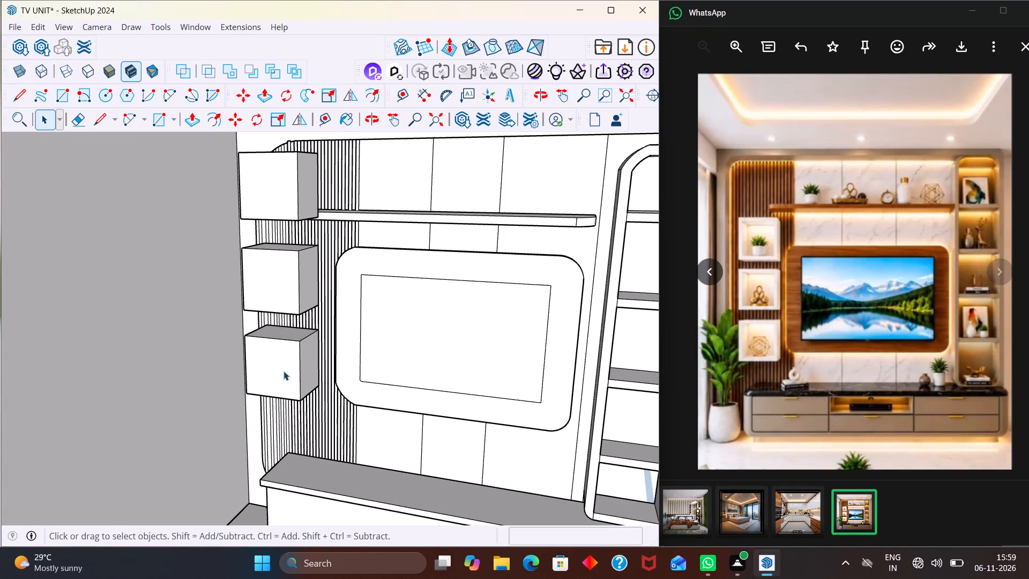
pyautogui.doubleClick(279, 368)
pyautogui.moveTo(336, 365); pyautogui.dragTo(216, 377, button='middle')
pyautogui.scroll(-4, 276, 351)
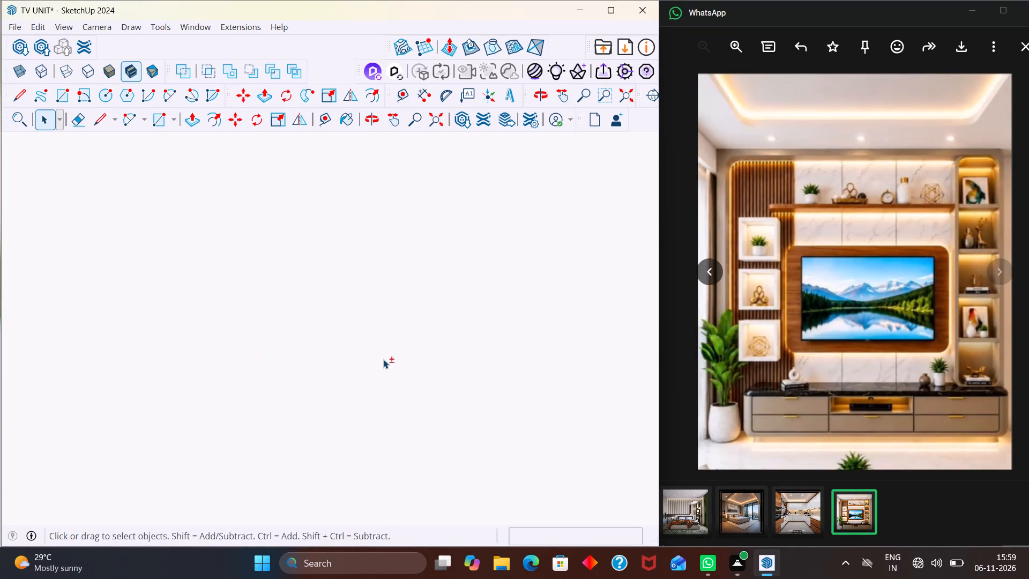
# Delete the small stray object lying outside the room, between the origin and the room.
pyautogui.hotkey('shift', 'z')
pyautogui.scroll(6, 335, 352)
pyautogui.scroll(-5, 342, 292)
pyautogui.scroll(1, 315, 345)
pyautogui.scroll(-12, 316, 347)
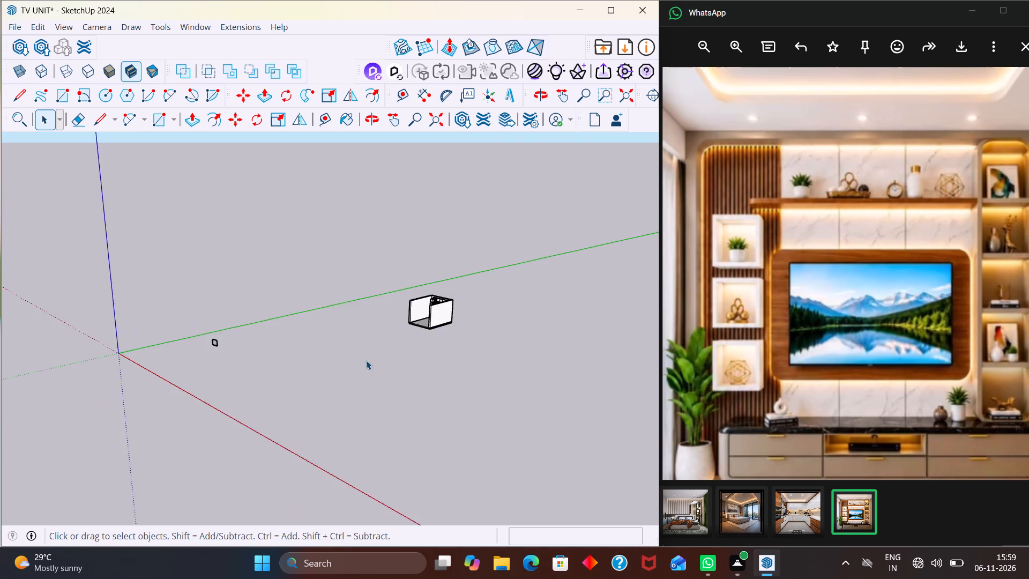
pyautogui.scroll(7, 220, 318)
pyautogui.press('Escape')
pyautogui.press('Escape')
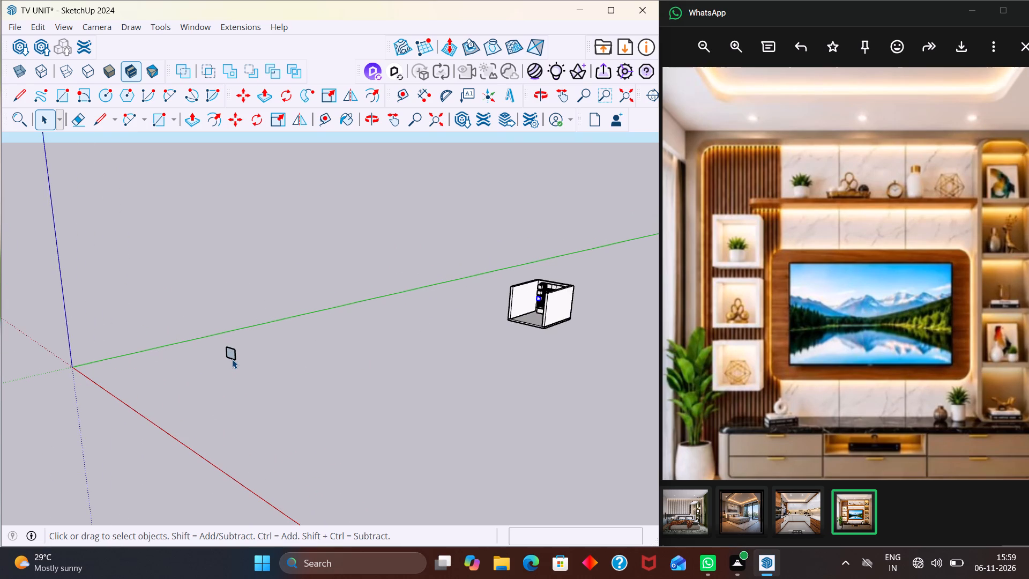
pyautogui.tripleClick(232, 352)
pyautogui.press('Delete')
# Move the lowest display box down the slatted panel, closer to the TV console top.
pyautogui.scroll(7, 614, 259)
pyautogui.moveTo(531, 318); pyautogui.dragTo(616, 353, button='middle')
pyautogui.scroll(6, 517, 239)
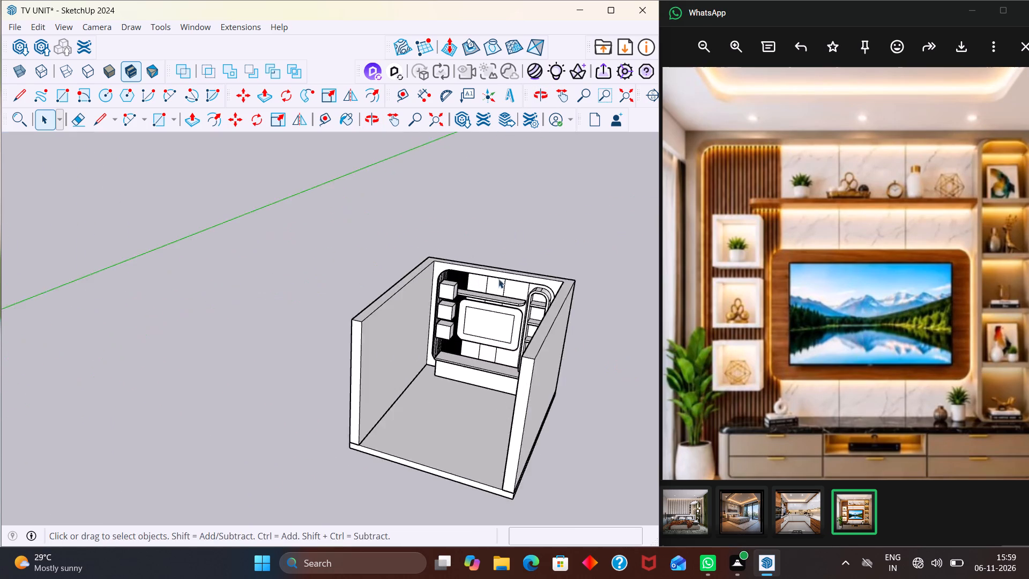
pyautogui.scroll(11, 498, 279)
pyautogui.moveTo(498, 308); pyautogui.dragTo(468, 325, button='middle')
pyautogui.doubleClick(419, 345)
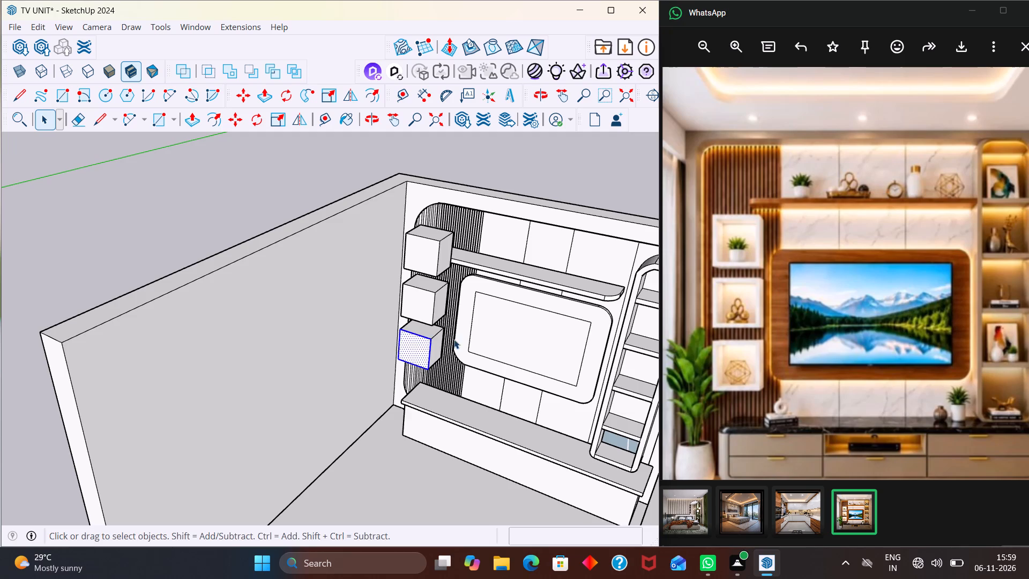
pyautogui.moveTo(469, 336); pyautogui.dragTo(407, 362, button='middle')
pyautogui.doubleClick(428, 363)
pyautogui.doubleClick(426, 362)
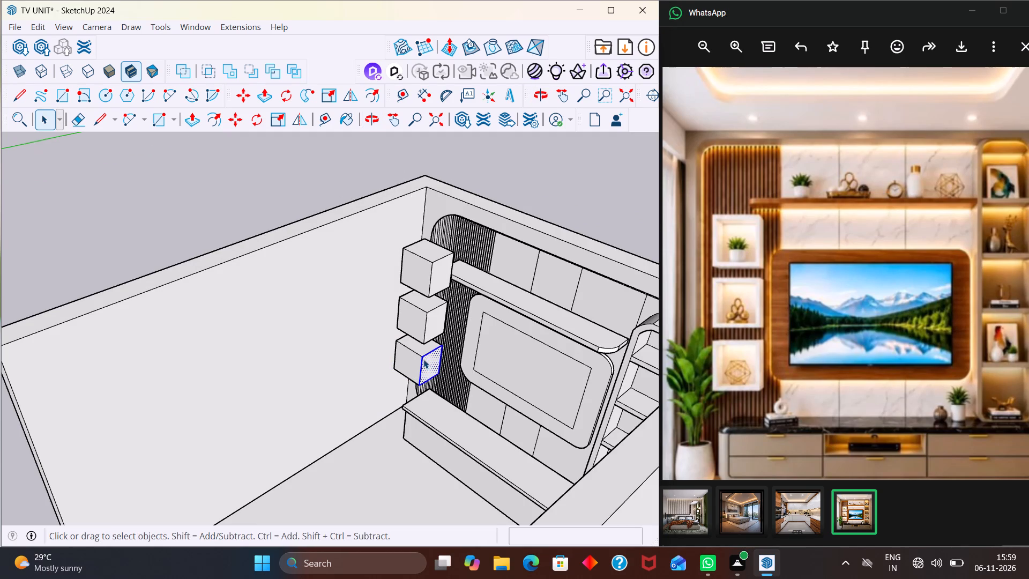
pyautogui.tripleClick(416, 359)
pyautogui.press('m')
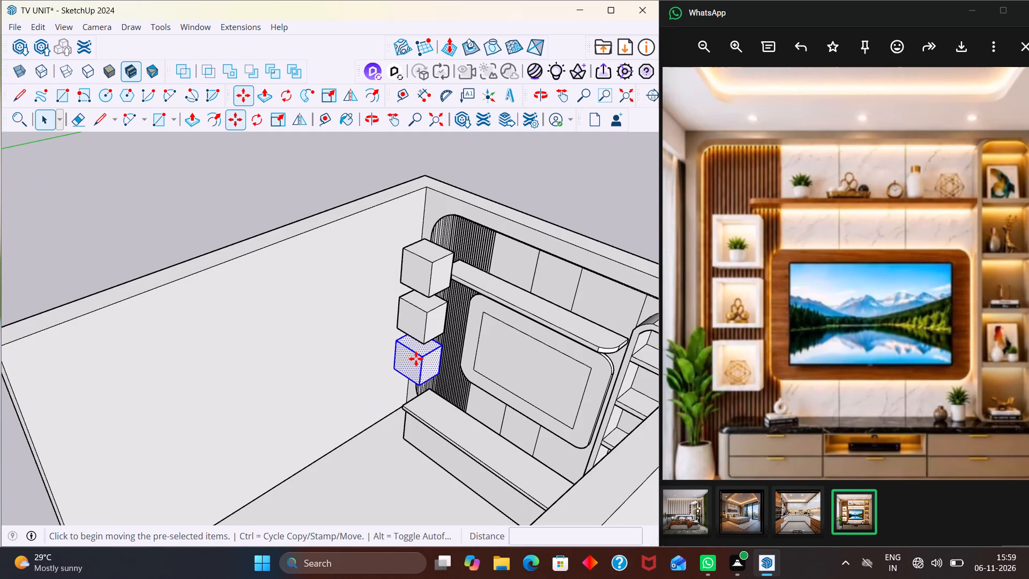
pyautogui.scroll(8, 416, 359)
pyautogui.moveTo(459, 369); pyautogui.dragTo(442, 310, button='middle')
pyautogui.scroll(3, 441, 309)
pyautogui.scroll(-5, 483, 269)
pyautogui.moveTo(502, 273); pyautogui.dragTo(422, 242, button='middle')
pyautogui.scroll(-4, 452, 259)
pyautogui.hotkey('shift', 'z')
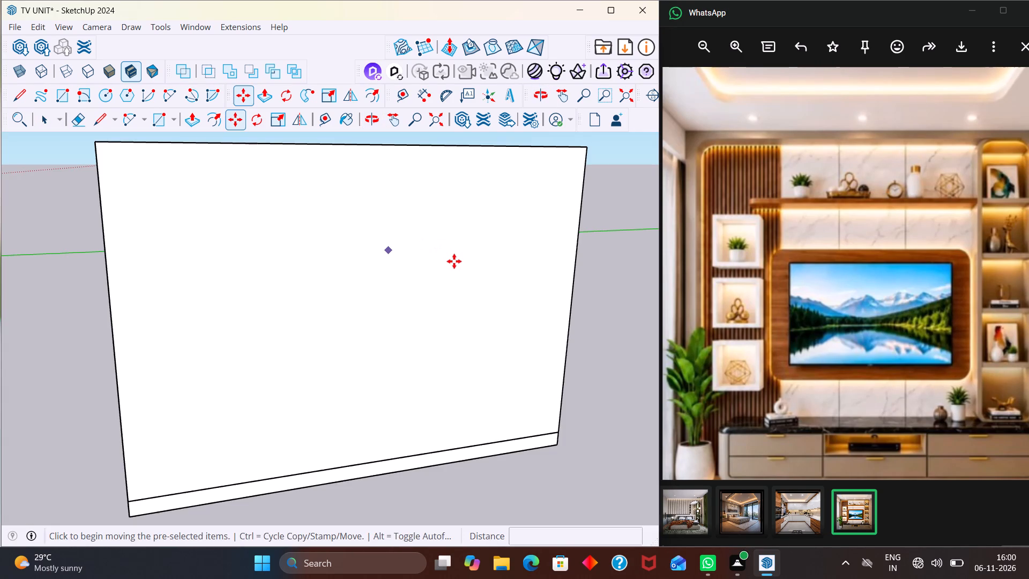
pyautogui.scroll(-3, 151, 426)
pyautogui.moveTo(174, 419); pyautogui.dragTo(337, 413, button='middle')
pyautogui.moveTo(327, 358); pyautogui.dragTo(421, 352, button='middle')
pyautogui.scroll(-1, 349, 360)
pyautogui.scroll(8, 319, 269)
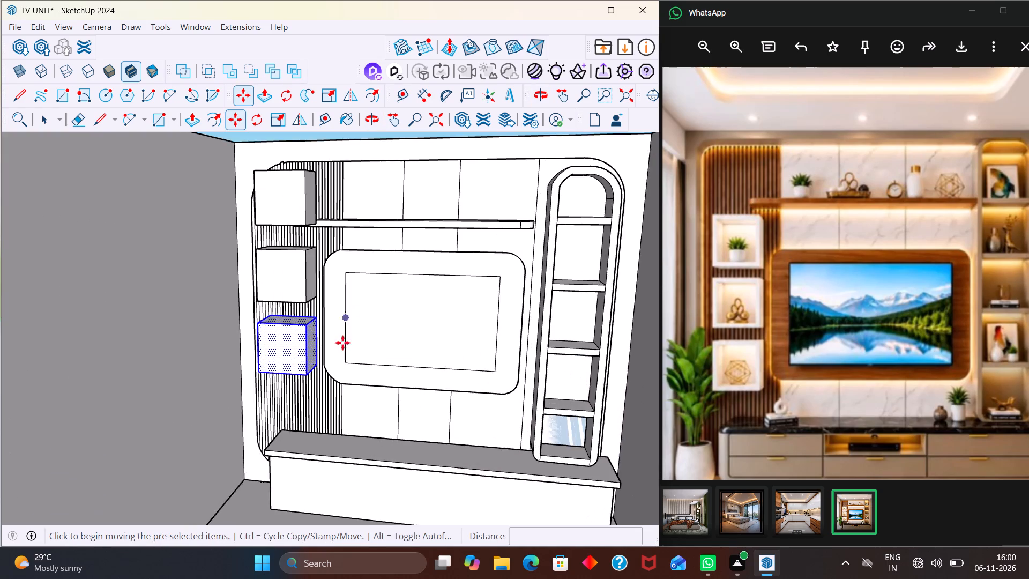
pyautogui.moveTo(338, 348); pyautogui.dragTo(280, 277, button='middle')
pyautogui.scroll(2, 312, 366)
pyautogui.moveTo(284, 398); pyautogui.dragTo(268, 411, button='middle')
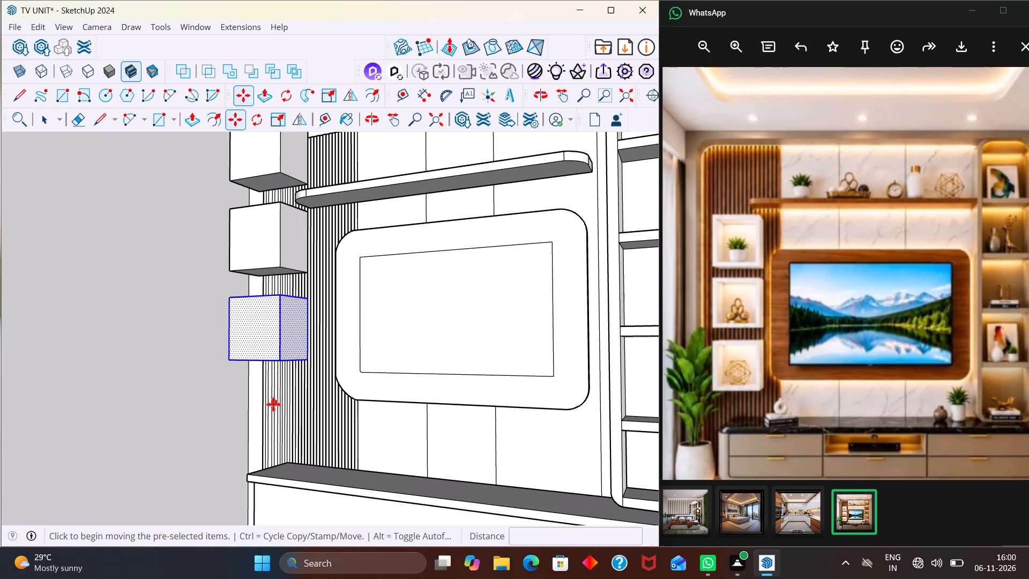
pyautogui.click(309, 298)
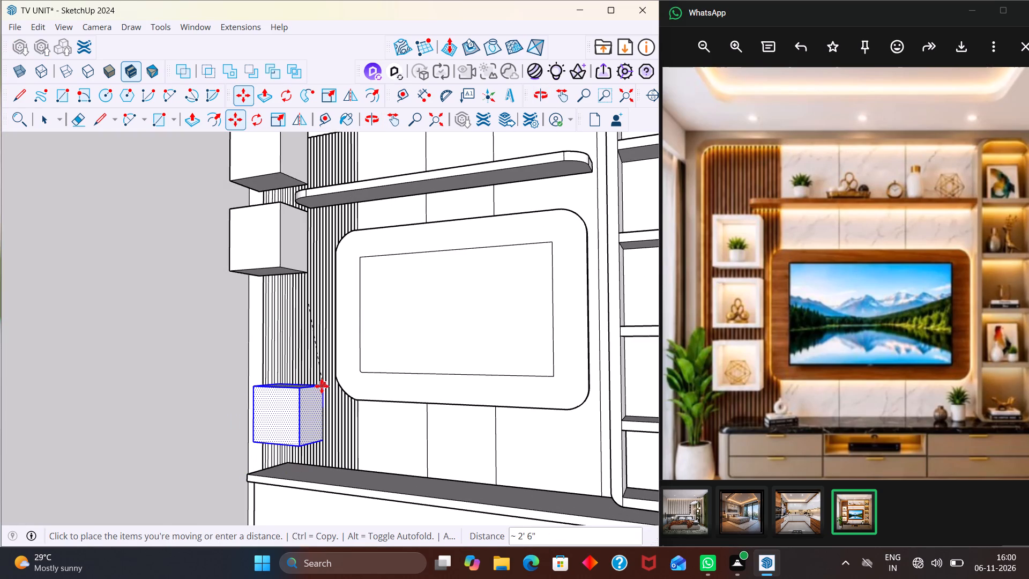
pyautogui.scroll(2, 322, 384)
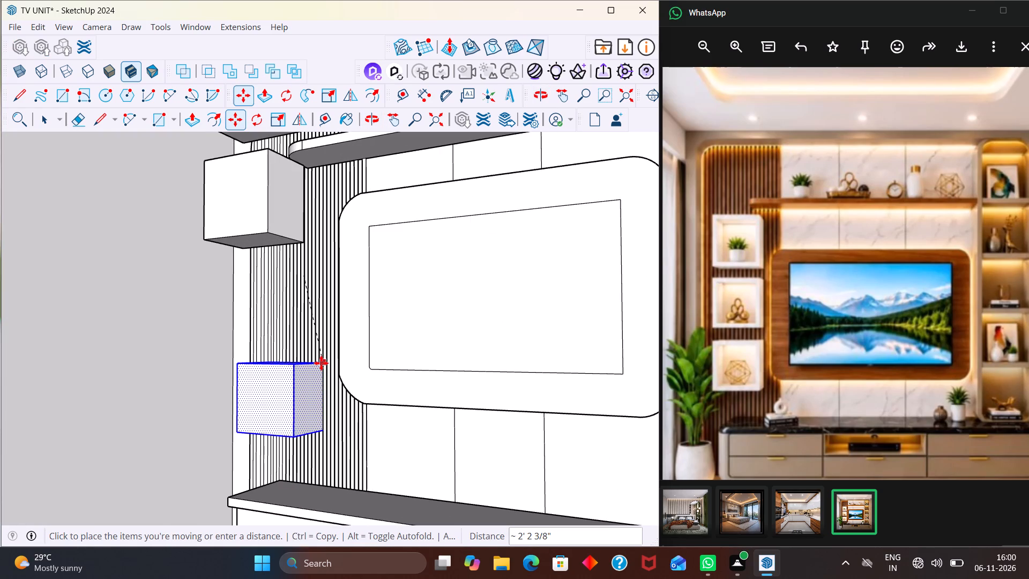
pyautogui.moveTo(320, 368); pyautogui.dragTo(301, 381, button='middle')
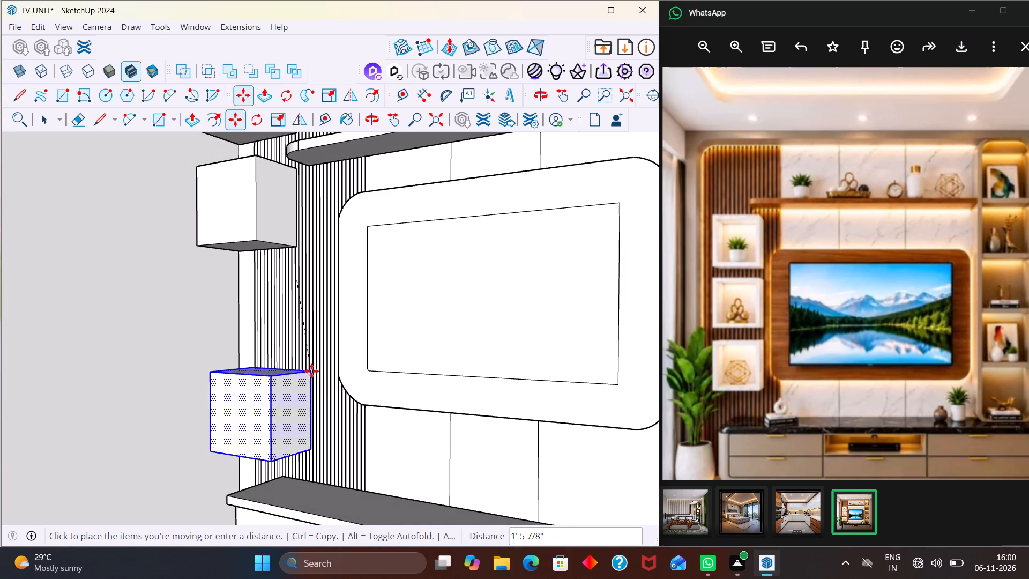
pyautogui.scroll(-3, 318, 373)
pyautogui.moveTo(321, 378); pyautogui.dragTo(325, 388, button='middle')
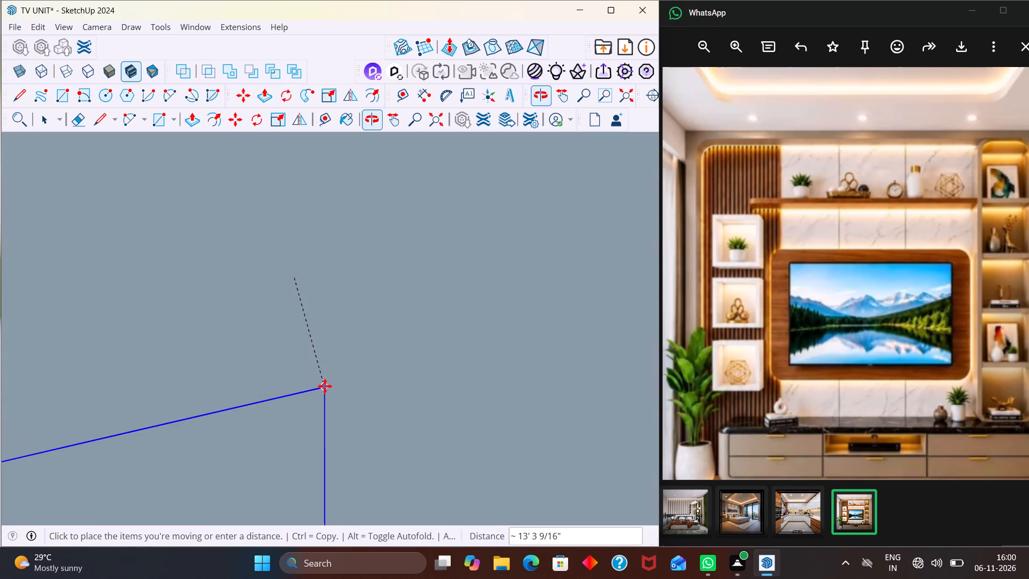
pyautogui.hotkey('shift', 'z')
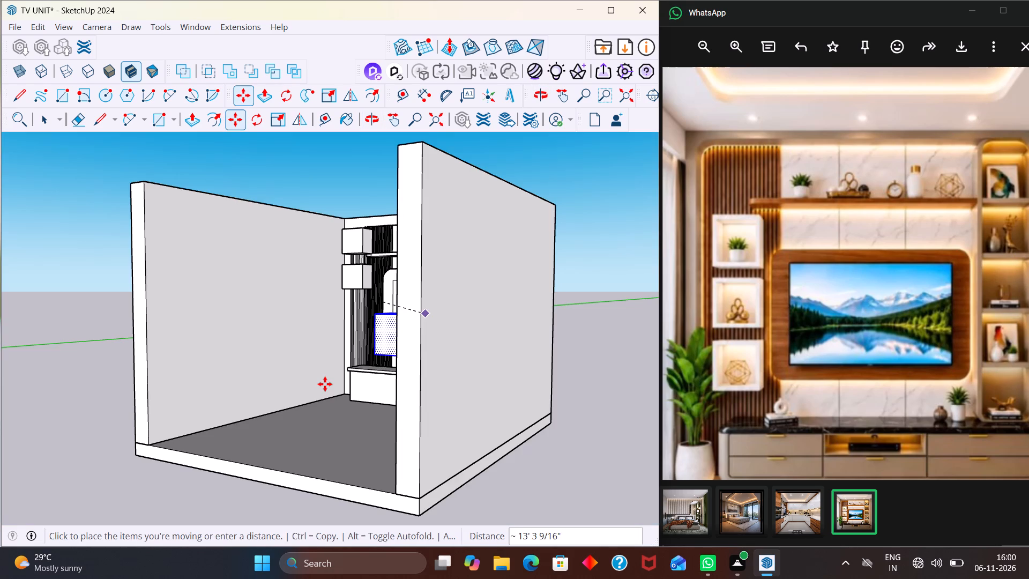
pyautogui.scroll(5, 302, 348)
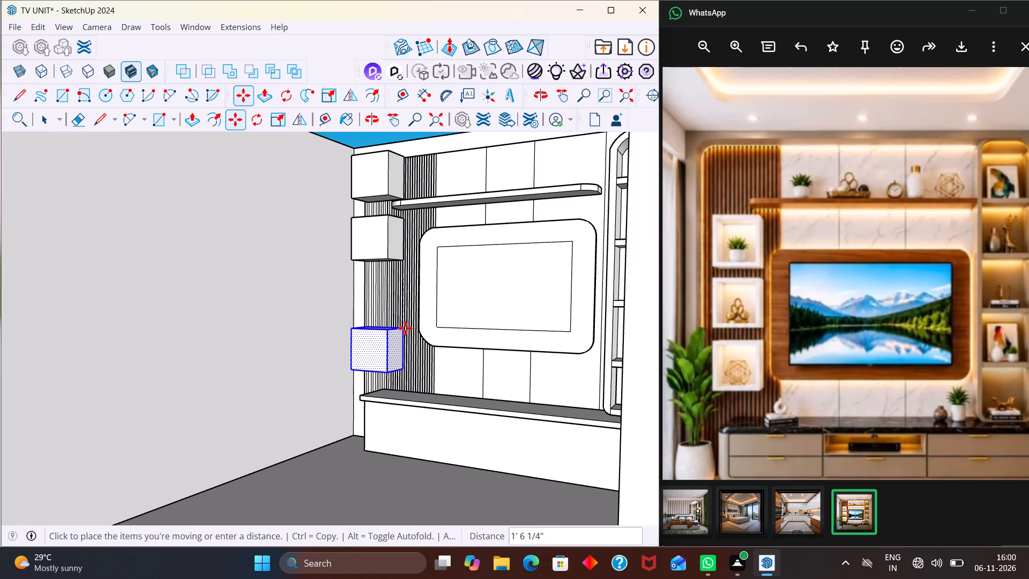
pyautogui.moveTo(405, 329); pyautogui.dragTo(442, 329, button='middle')
pyautogui.moveTo(441, 329); pyautogui.dragTo(476, 329, button='middle')
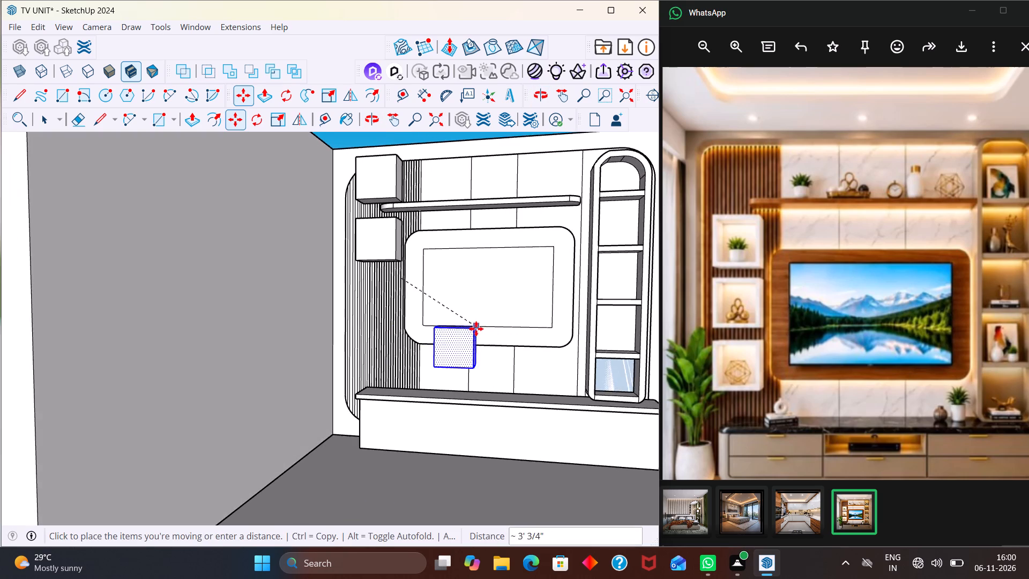
pyautogui.scroll(7, 410, 333)
pyautogui.moveTo(411, 320); pyautogui.dragTo(456, 332, button='middle')
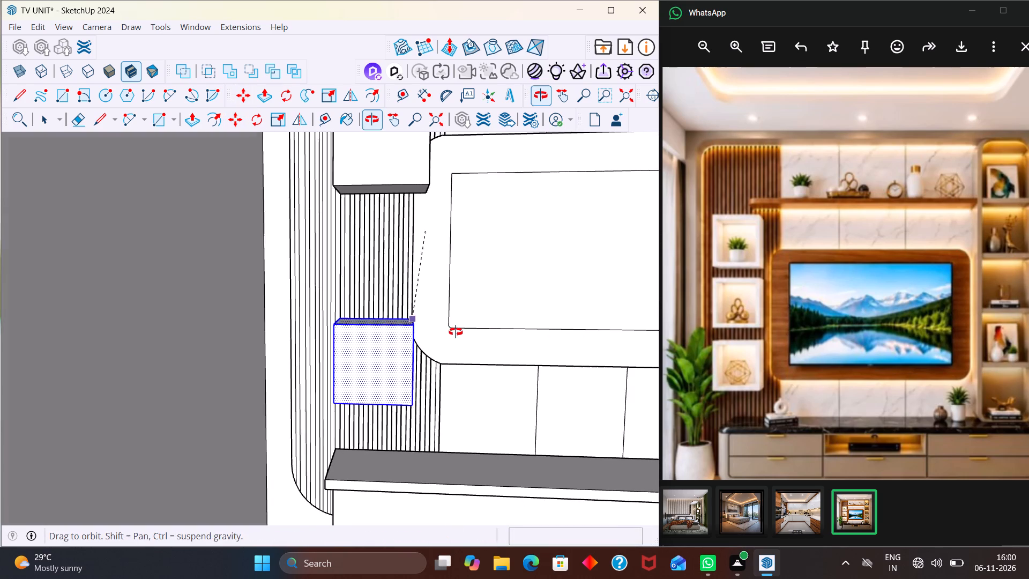
pyautogui.moveTo(456, 332); pyautogui.dragTo(448, 332, button='middle')
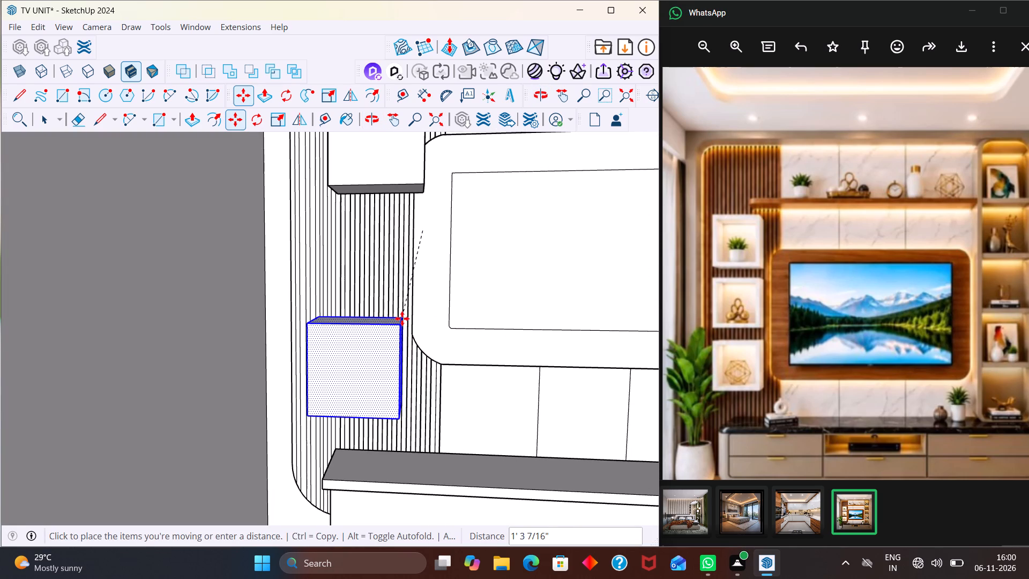
pyautogui.click(403, 305)
# Move the lowest display box about 1' 4 9/16" along the green axis towards the slatted back panel.
pyautogui.scroll(-3, 428, 307)
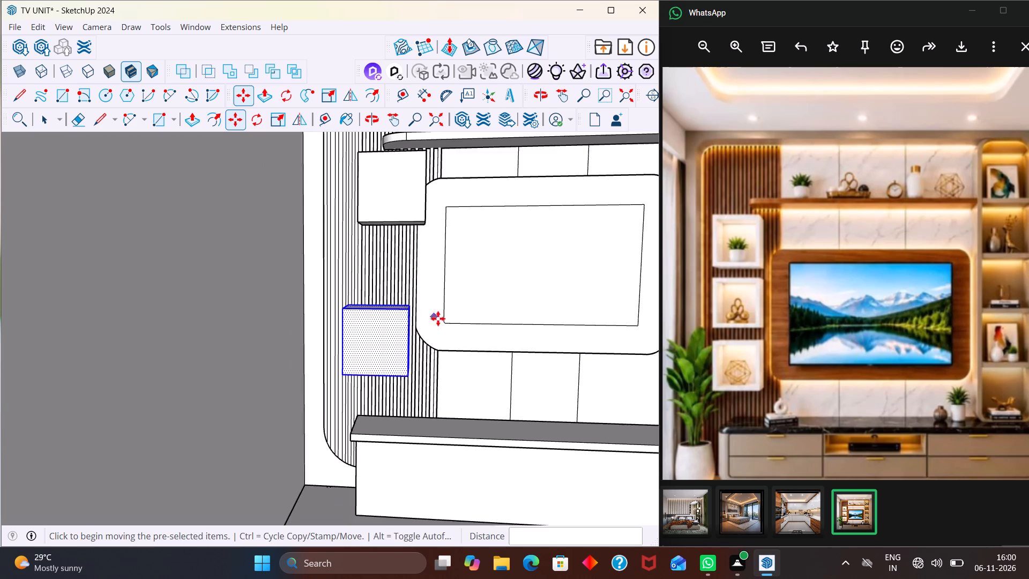
pyautogui.moveTo(439, 317); pyautogui.dragTo(316, 357, button='middle')
pyautogui.scroll(-5, 316, 344)
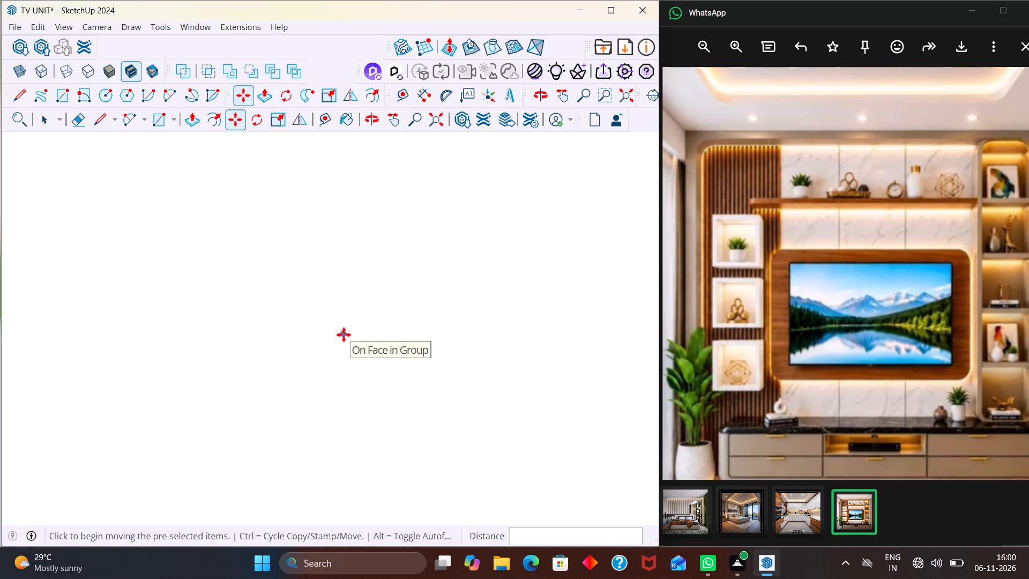
pyautogui.hotkey('shift', 'z')
pyautogui.press('space')
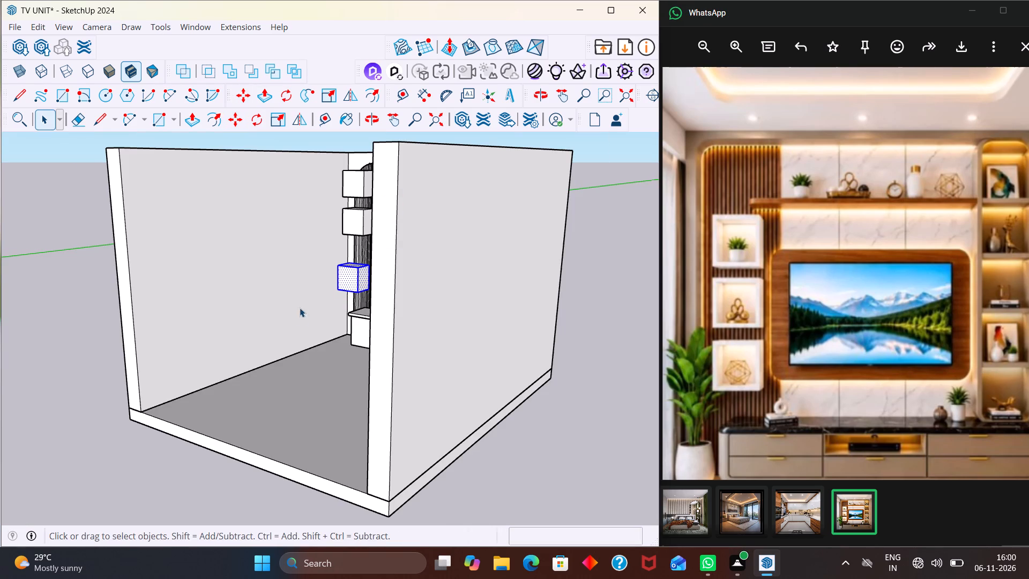
pyautogui.scroll(7, 301, 304)
pyautogui.moveTo(426, 264); pyautogui.dragTo(380, 286, button='middle')
pyautogui.scroll(-17, 397, 270)
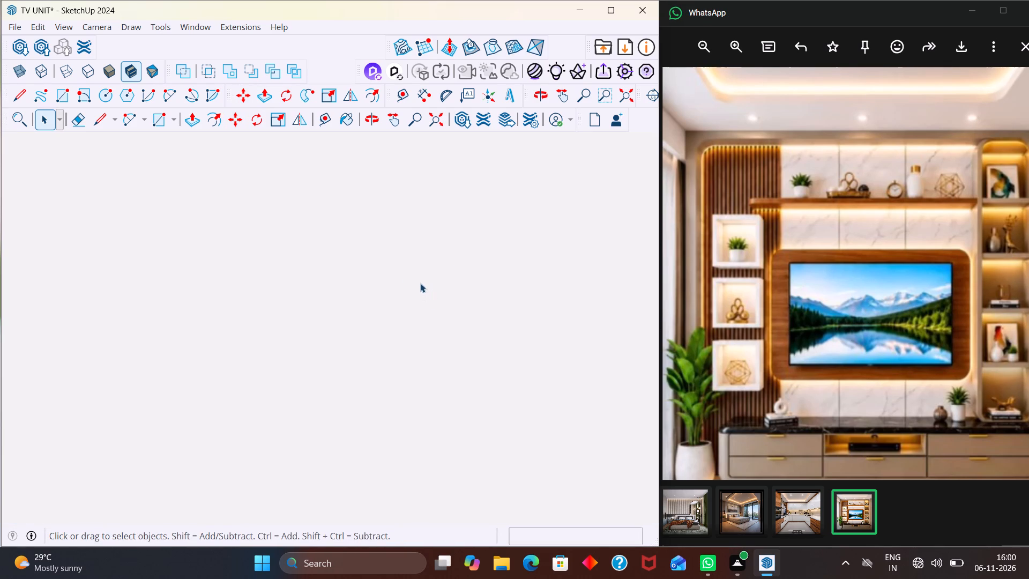
pyautogui.hotkey('shift', 'z')
pyautogui.scroll(-5, 408, 274)
pyautogui.press('space')
pyautogui.moveTo(459, 298); pyautogui.dragTo(612, 369, button='middle')
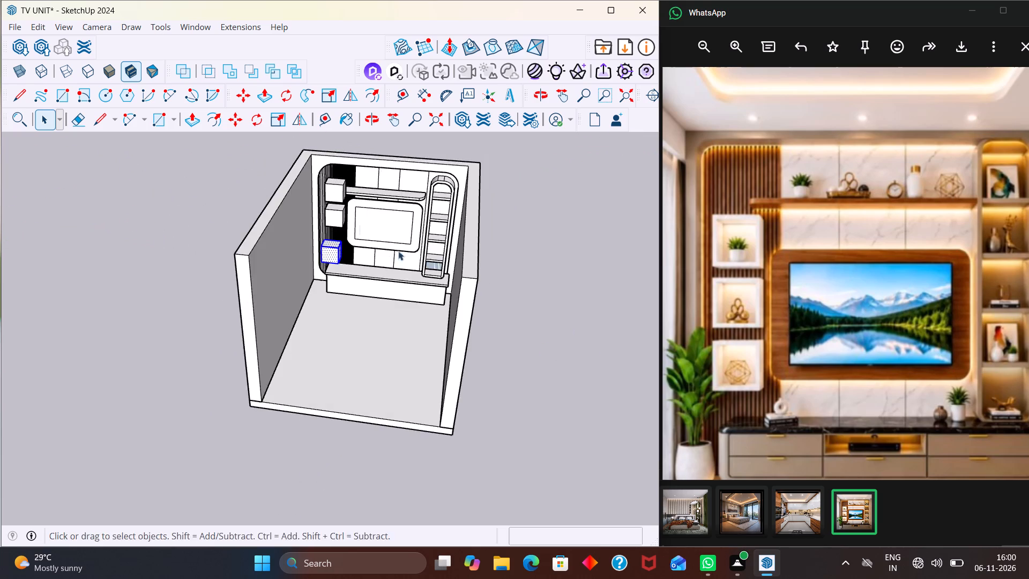
pyautogui.moveTo(322, 190); pyautogui.dragTo(231, 281, button='middle')
pyautogui.scroll(3, 357, 285)
pyautogui.moveTo(333, 239); pyautogui.dragTo(307, 214, button='middle')
pyautogui.scroll(2, 333, 239)
pyautogui.moveTo(371, 257); pyautogui.dragTo(295, 239, button='middle')
pyautogui.moveTo(480, 273); pyautogui.dragTo(409, 313, button='middle')
pyautogui.press('m')
pyautogui.scroll(5, 413, 311)
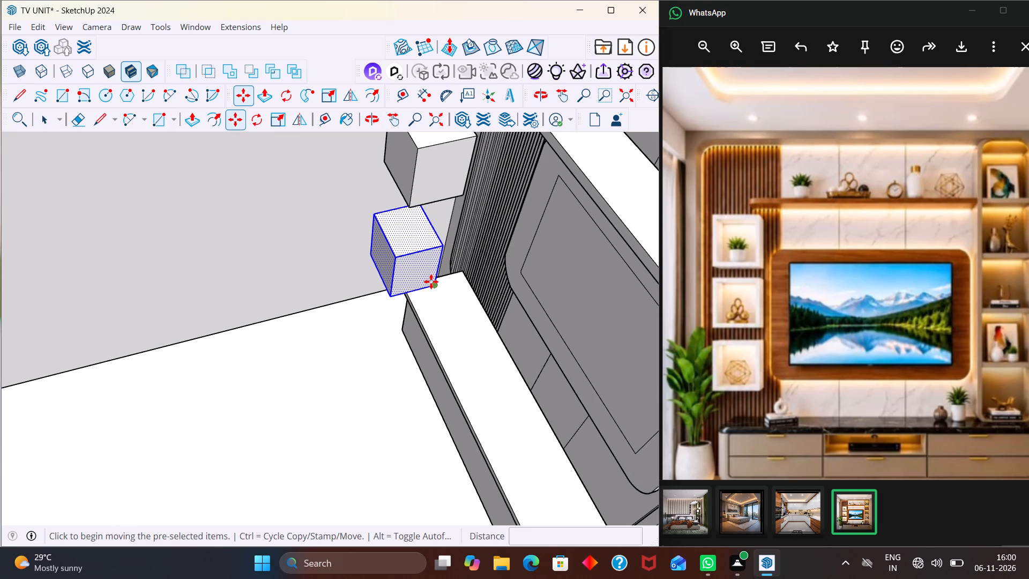
pyautogui.click(433, 285)
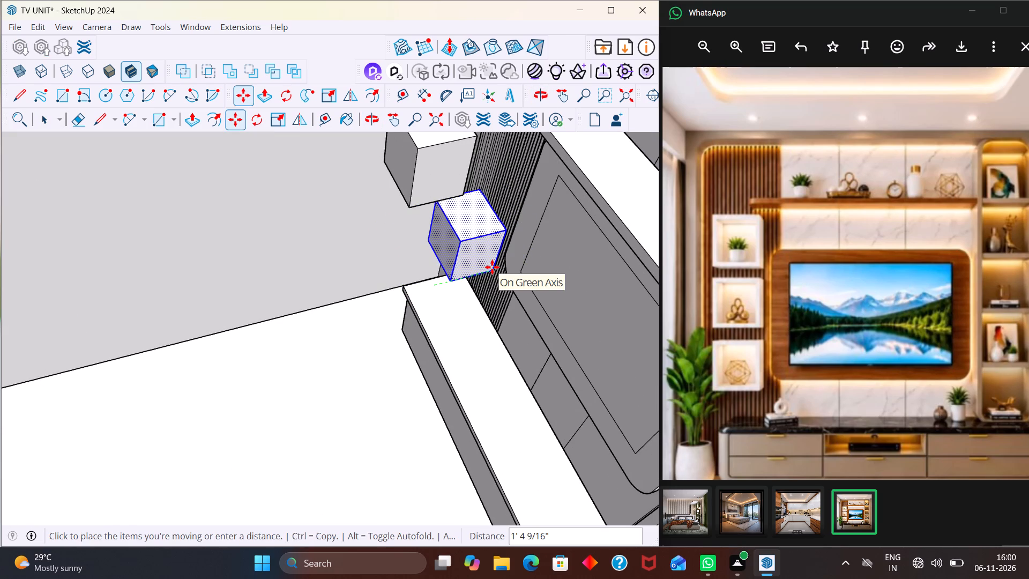
pyautogui.click(492, 267)
# Examine how the lowest display box sits against the slatted panel, console and upper boxes from several angles.
pyautogui.scroll(-4, 550, 249)
pyautogui.moveTo(544, 255); pyautogui.dragTo(636, 115, button='middle')
pyautogui.scroll(1, 642, 127)
pyautogui.scroll(-9, 479, 243)
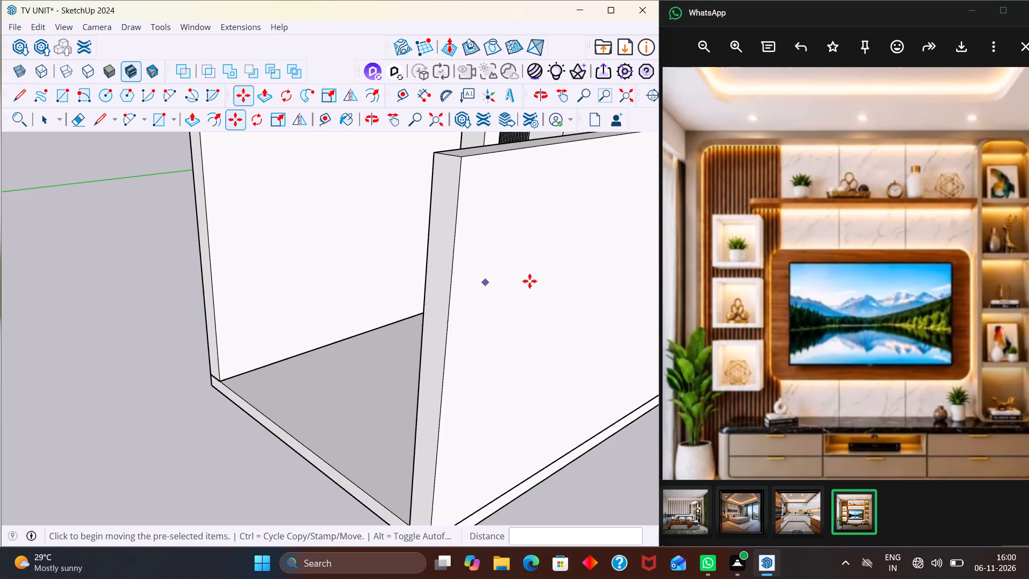
pyautogui.moveTo(579, 273); pyautogui.dragTo(697, 229, button='middle')
pyautogui.scroll(-1, 590, 270)
pyautogui.scroll(13, 478, 227)
pyautogui.press('space')
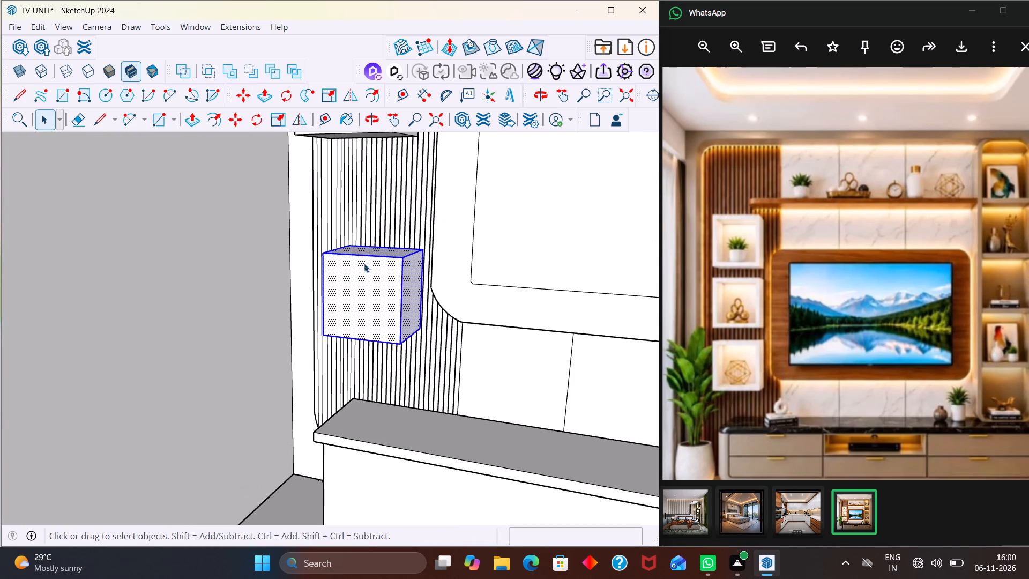
pyautogui.scroll(-17, 372, 264)
pyautogui.click(243, 355)
pyautogui.scroll(8, 417, 265)
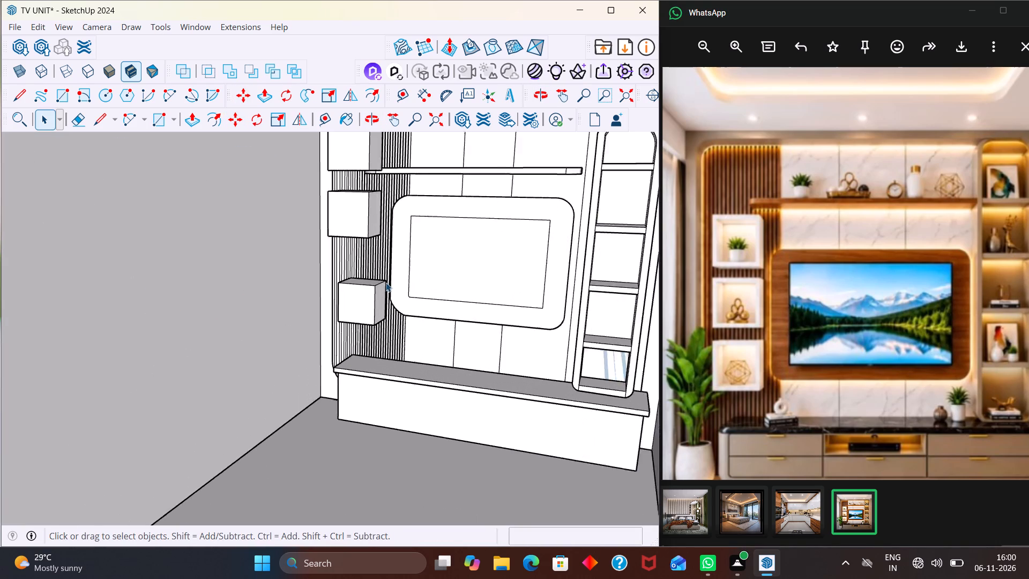
pyautogui.scroll(1, 386, 283)
pyautogui.moveTo(417, 280); pyautogui.dragTo(379, 272, button='middle')
pyautogui.scroll(8, 364, 305)
pyautogui.moveTo(408, 321); pyautogui.dragTo(282, 435, button='middle')
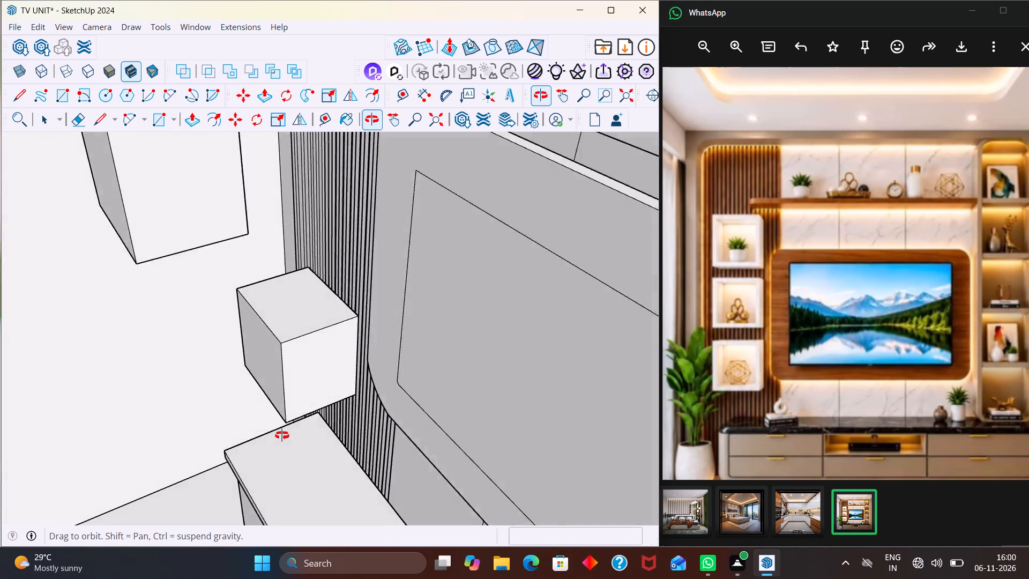
pyautogui.moveTo(282, 435); pyautogui.dragTo(228, 458, button='middle')
pyautogui.scroll(3, 256, 406)
pyautogui.moveTo(314, 406); pyautogui.dragTo(342, 453, button='middle')
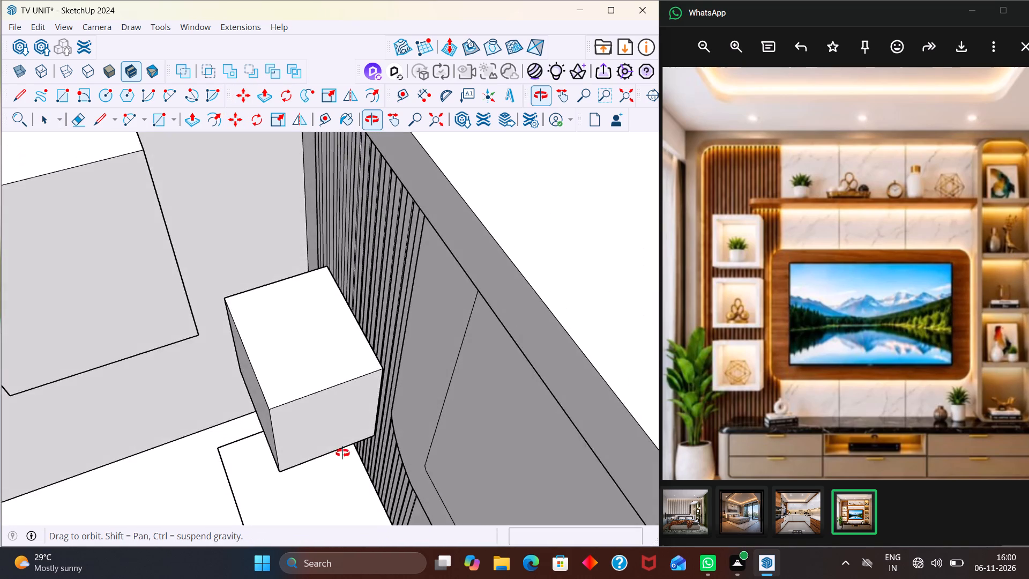
pyautogui.moveTo(342, 453); pyautogui.dragTo(494, 389, button='middle')
pyautogui.scroll(-9, 431, 367)
pyautogui.moveTo(435, 365); pyautogui.dragTo(486, 258, button='middle')
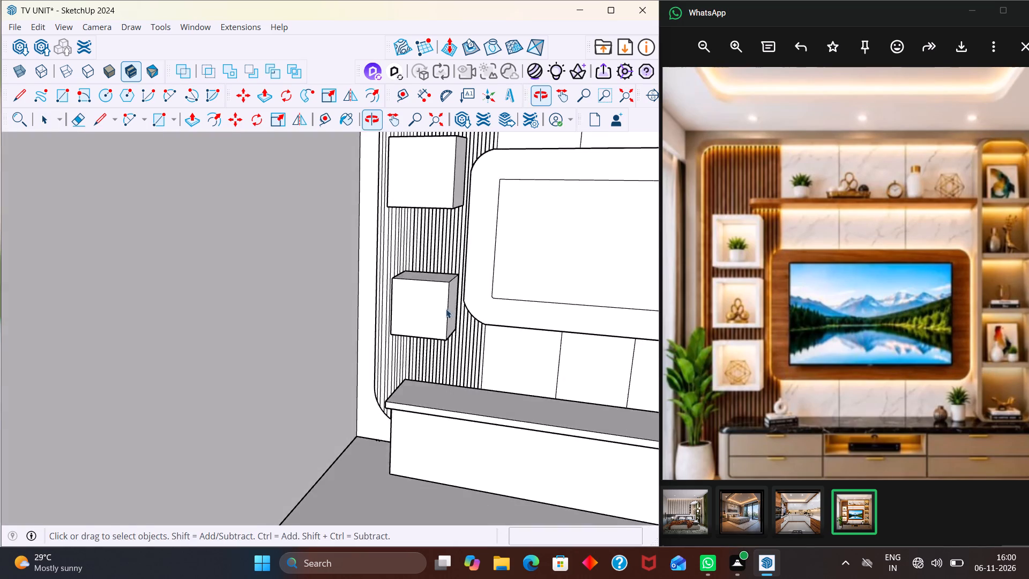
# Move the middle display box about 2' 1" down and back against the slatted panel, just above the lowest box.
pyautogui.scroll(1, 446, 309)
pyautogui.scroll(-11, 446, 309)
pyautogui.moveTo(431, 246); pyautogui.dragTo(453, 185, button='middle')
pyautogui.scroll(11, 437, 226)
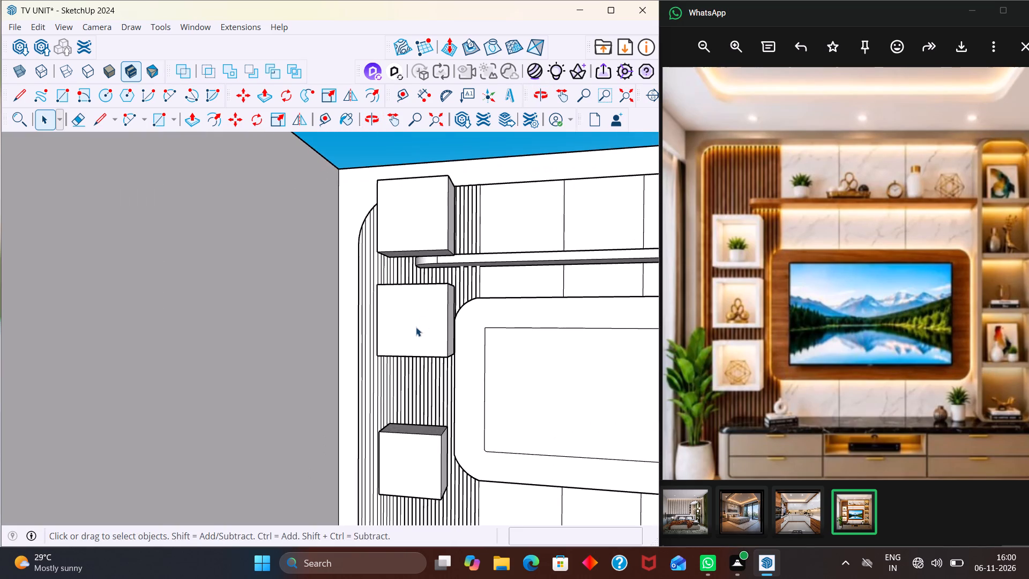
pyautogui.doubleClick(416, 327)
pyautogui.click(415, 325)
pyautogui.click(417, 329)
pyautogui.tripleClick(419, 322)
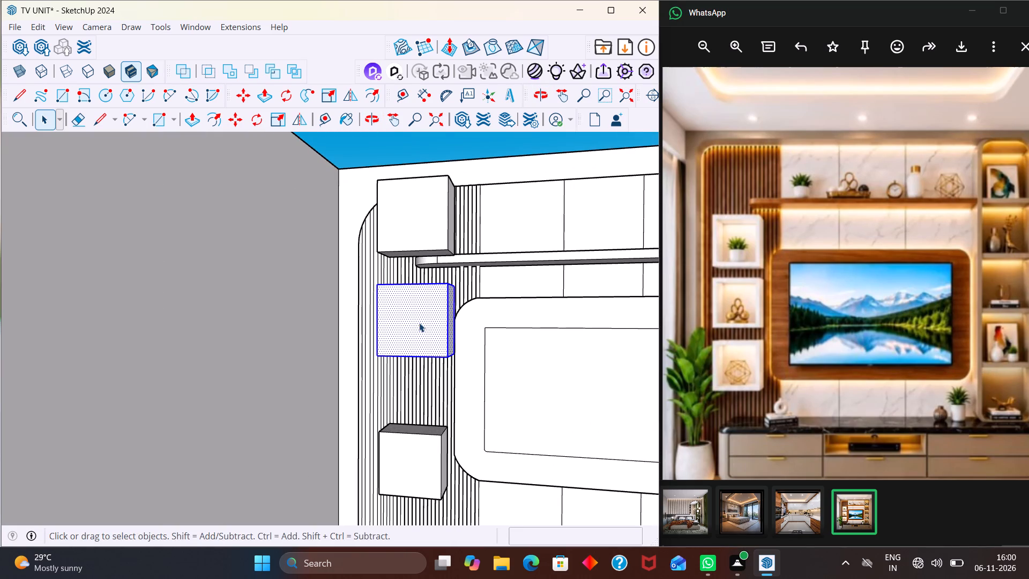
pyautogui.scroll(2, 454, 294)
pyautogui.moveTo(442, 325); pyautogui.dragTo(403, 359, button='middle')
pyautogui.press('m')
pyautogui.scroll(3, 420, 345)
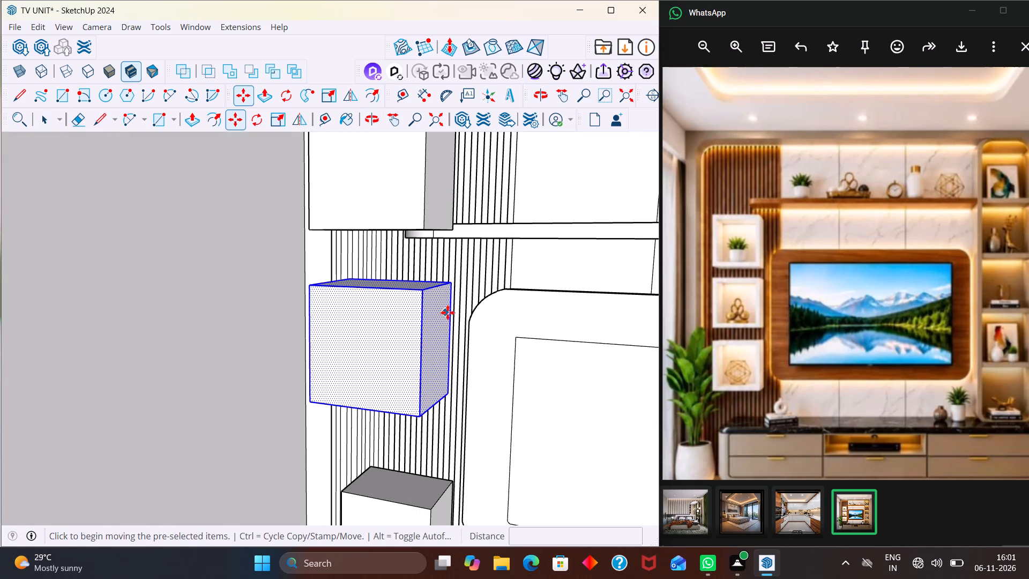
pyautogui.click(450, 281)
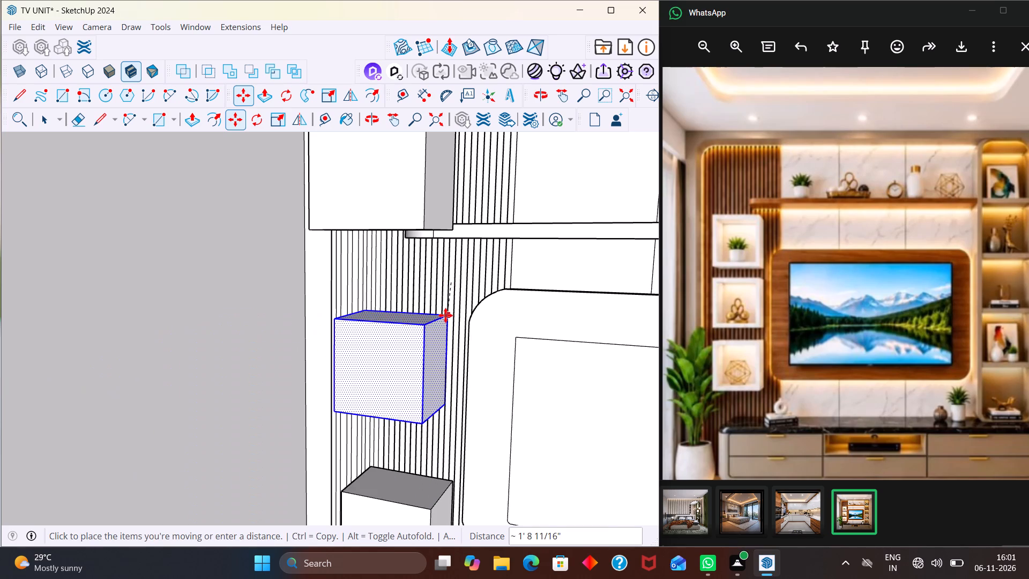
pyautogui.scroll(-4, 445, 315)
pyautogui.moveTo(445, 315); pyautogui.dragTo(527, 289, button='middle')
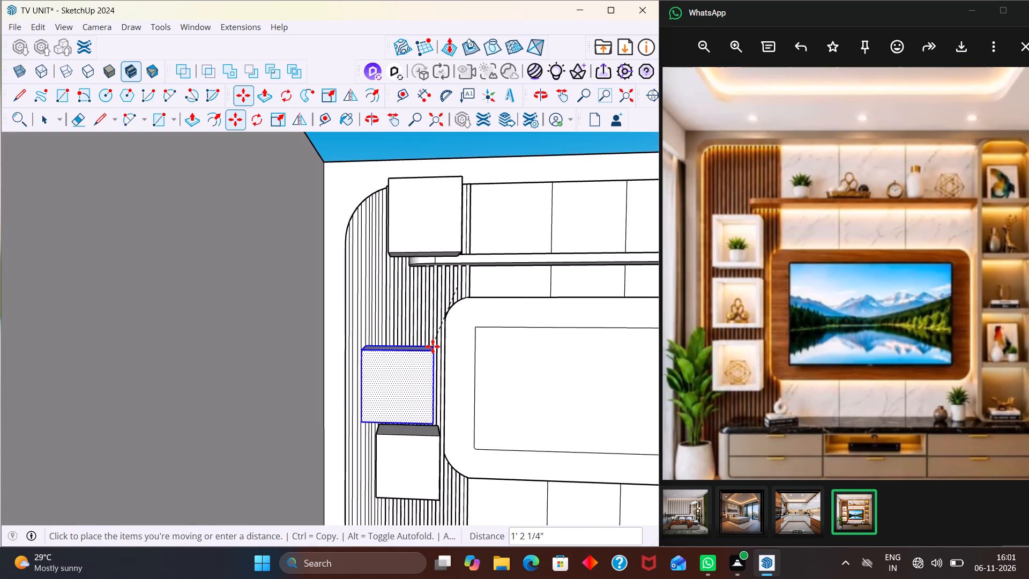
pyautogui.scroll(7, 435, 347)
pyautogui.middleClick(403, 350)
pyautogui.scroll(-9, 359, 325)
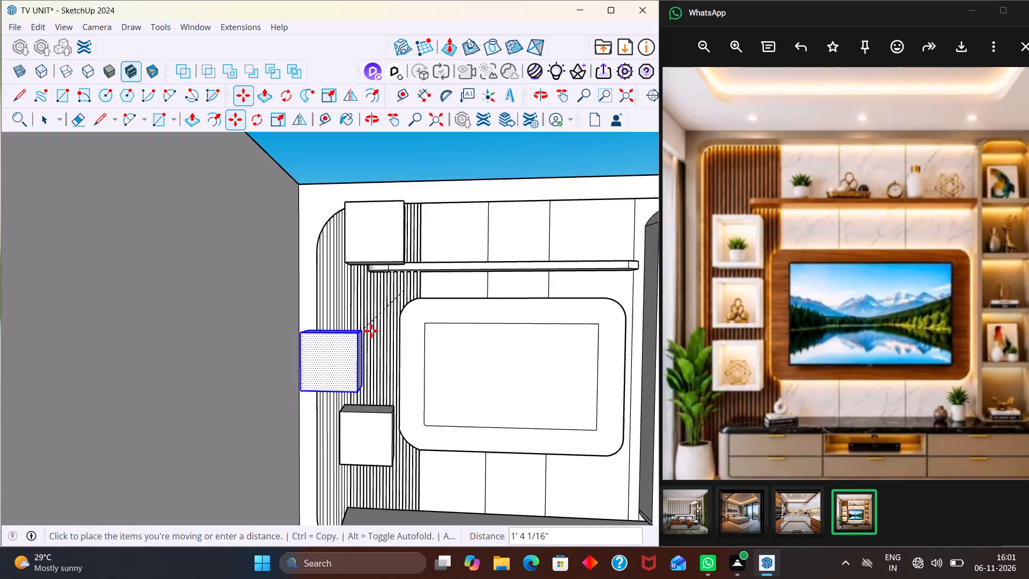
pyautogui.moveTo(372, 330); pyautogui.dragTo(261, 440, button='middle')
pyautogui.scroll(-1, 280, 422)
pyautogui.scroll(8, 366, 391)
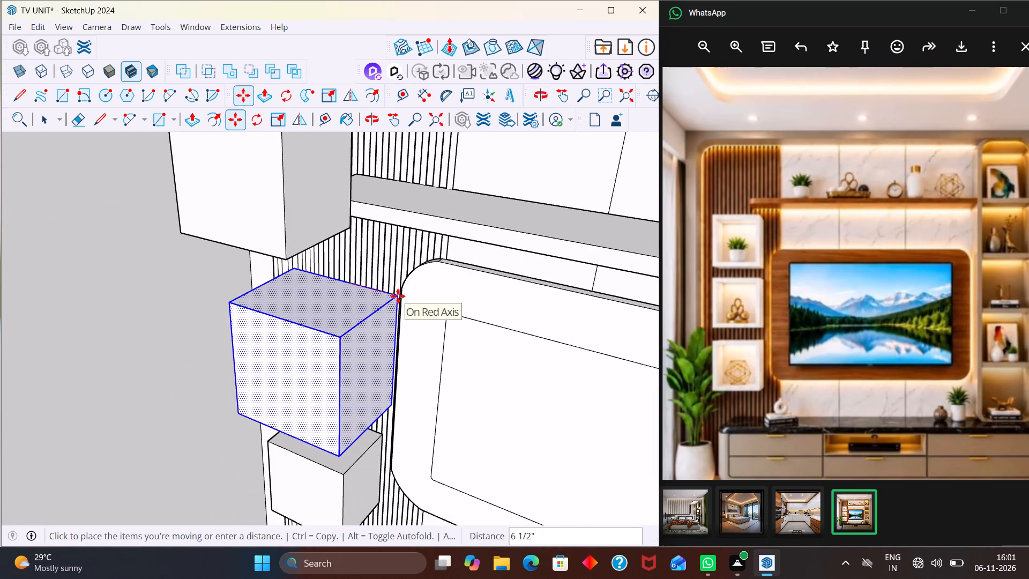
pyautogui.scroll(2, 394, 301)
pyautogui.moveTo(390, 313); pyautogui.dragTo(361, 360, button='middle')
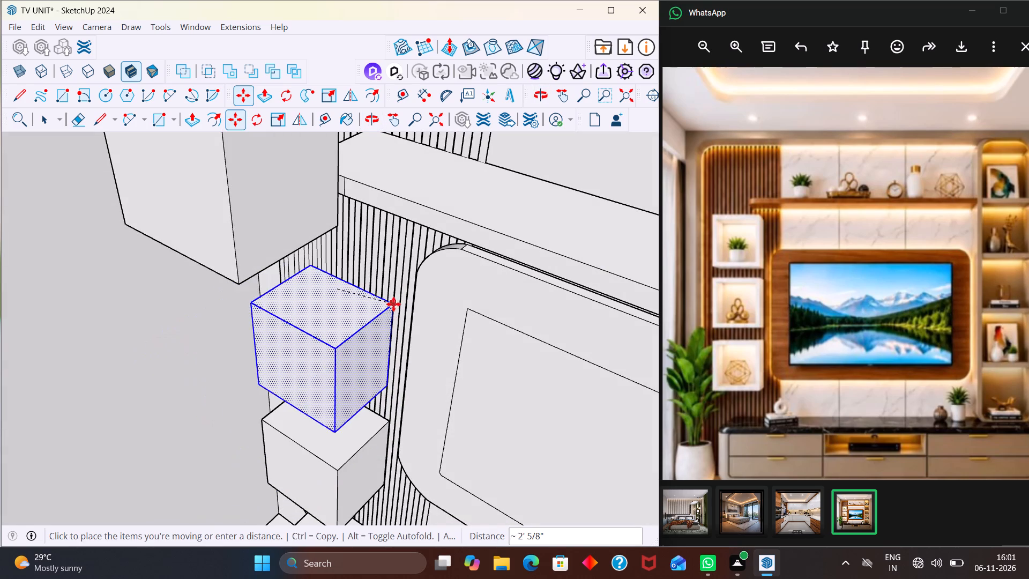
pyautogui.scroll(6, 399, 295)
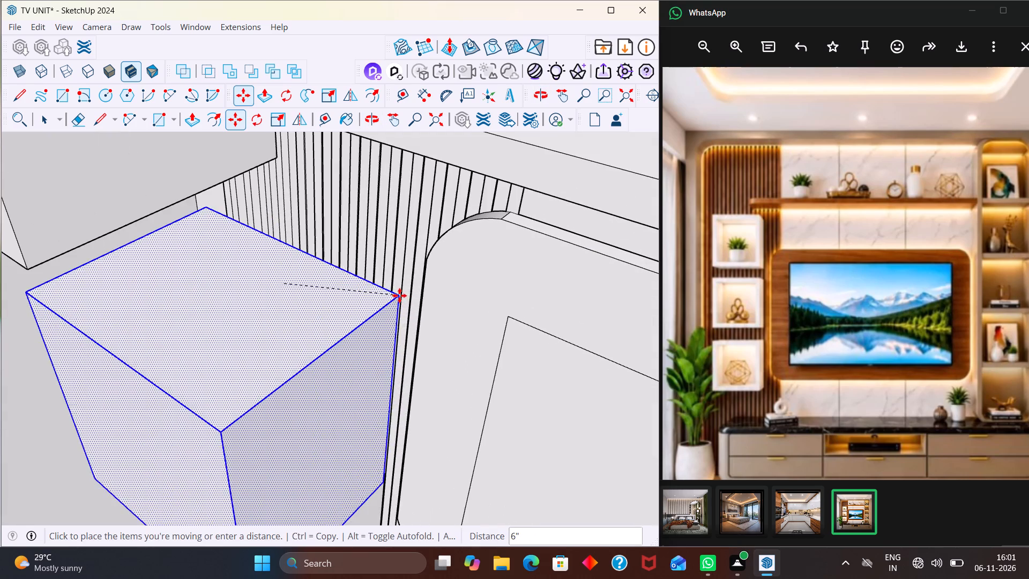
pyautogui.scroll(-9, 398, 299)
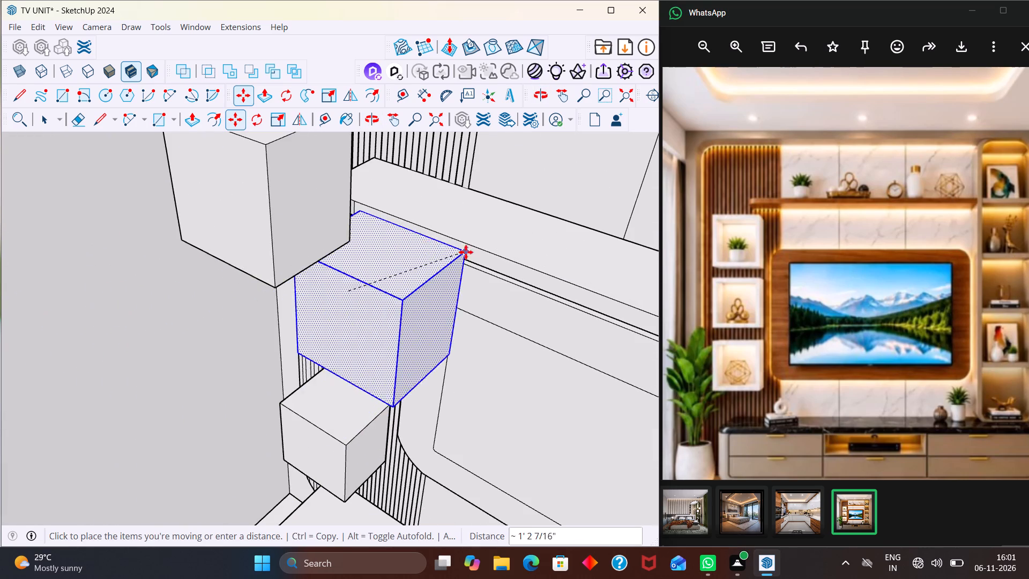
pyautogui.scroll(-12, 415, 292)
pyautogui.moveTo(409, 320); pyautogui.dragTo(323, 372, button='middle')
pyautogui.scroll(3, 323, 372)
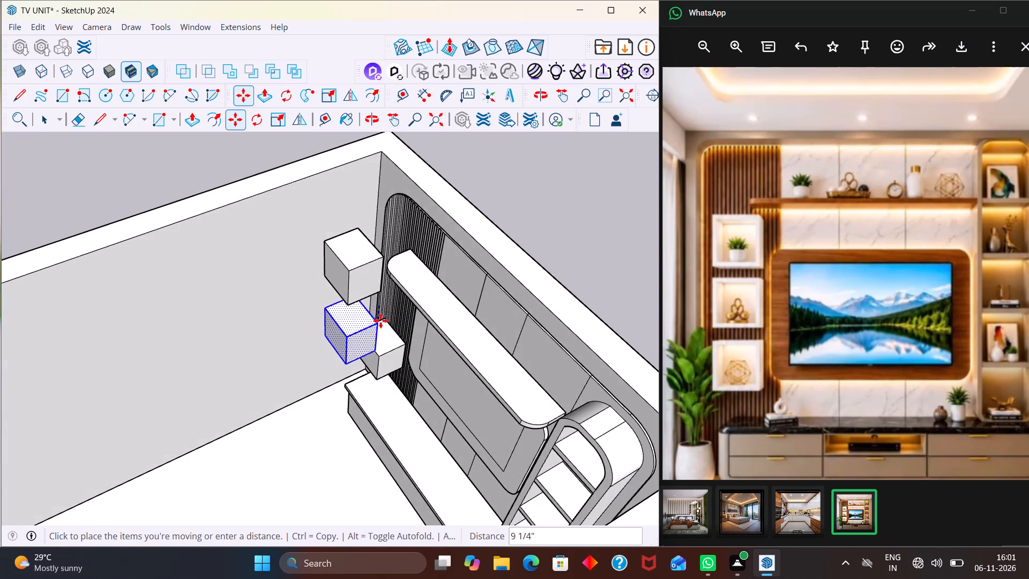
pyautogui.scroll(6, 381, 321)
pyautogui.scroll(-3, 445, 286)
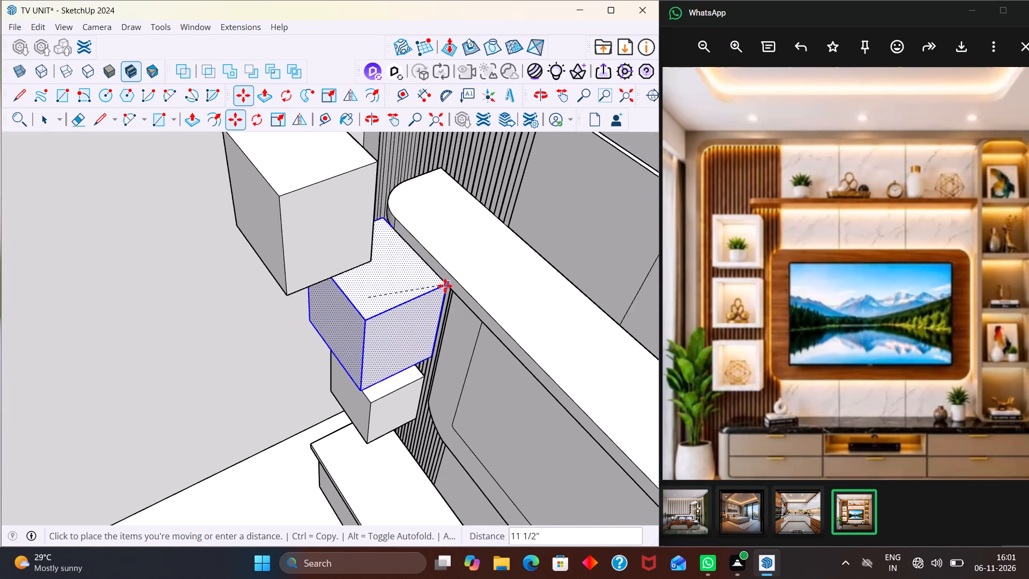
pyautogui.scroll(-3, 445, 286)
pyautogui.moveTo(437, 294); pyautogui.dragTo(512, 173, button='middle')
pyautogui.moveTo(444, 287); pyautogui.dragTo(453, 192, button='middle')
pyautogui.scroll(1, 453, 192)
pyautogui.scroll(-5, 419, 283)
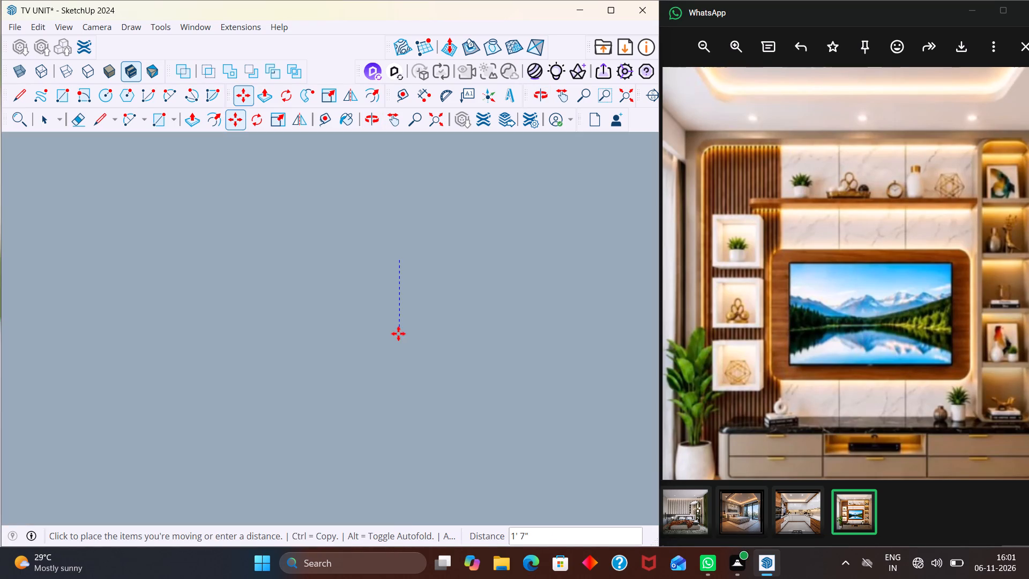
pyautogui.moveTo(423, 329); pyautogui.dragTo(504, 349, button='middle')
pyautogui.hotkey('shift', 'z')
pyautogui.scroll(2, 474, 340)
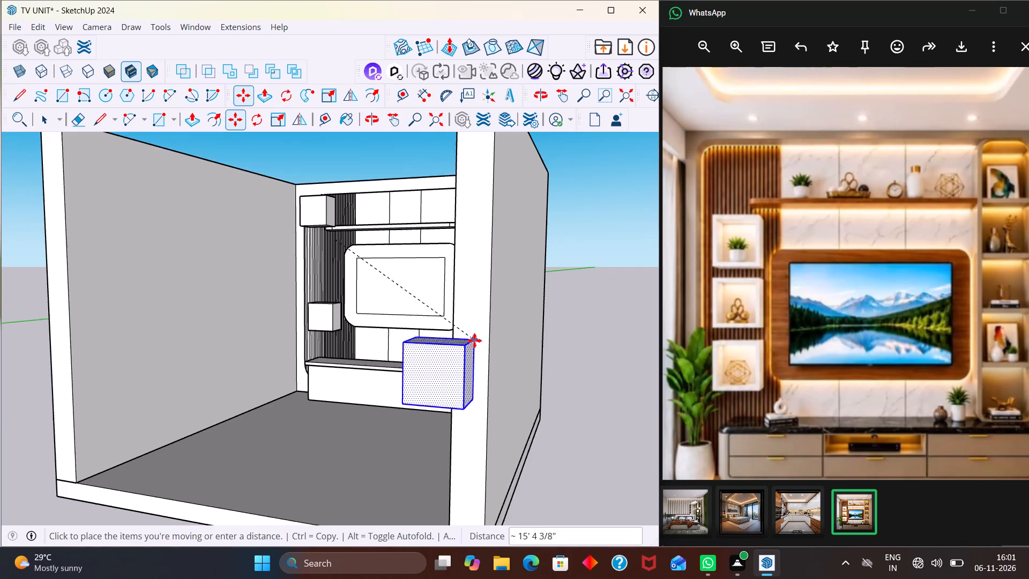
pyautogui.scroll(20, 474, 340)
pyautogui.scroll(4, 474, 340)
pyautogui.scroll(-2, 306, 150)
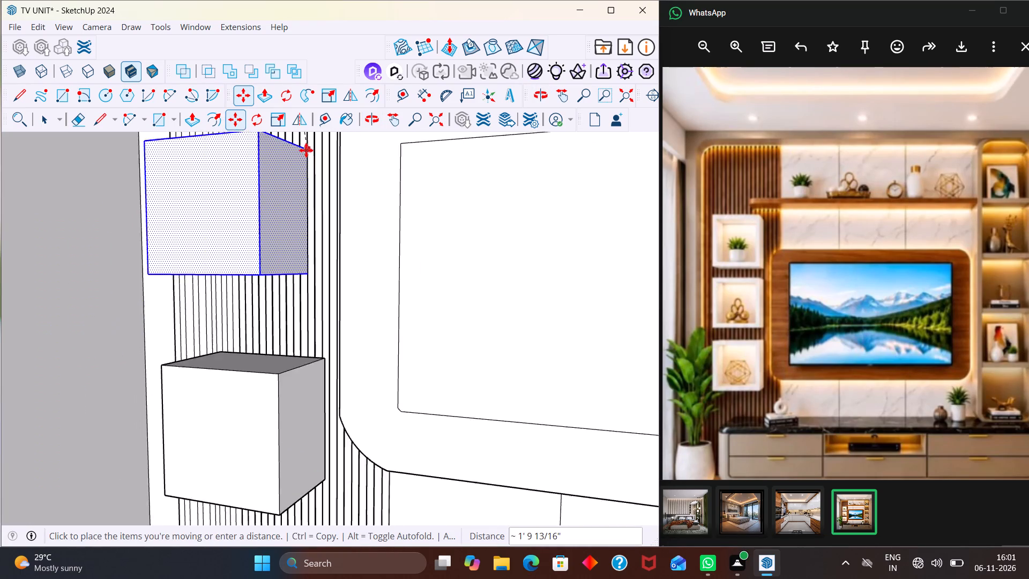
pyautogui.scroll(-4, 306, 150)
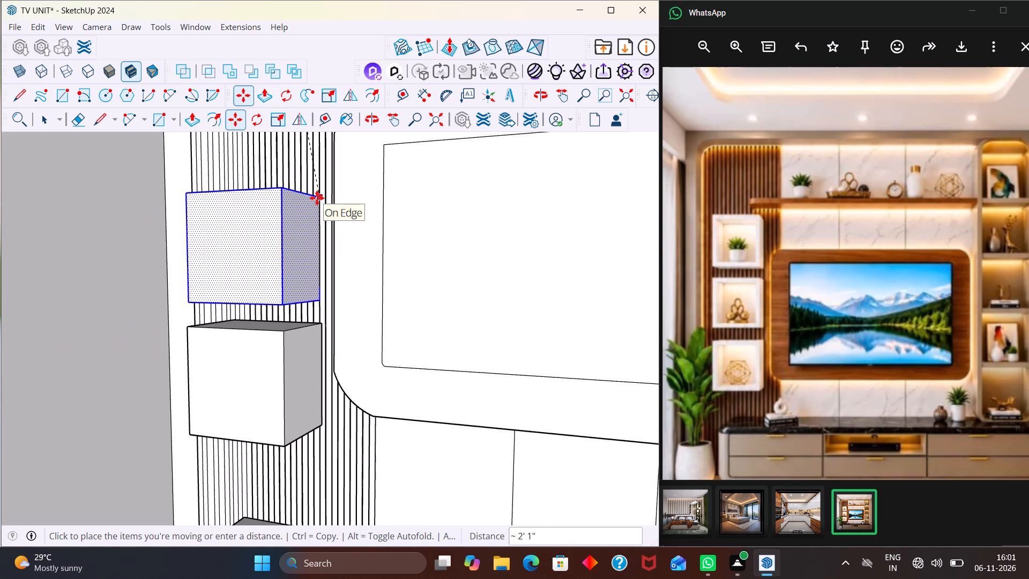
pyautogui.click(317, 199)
# Examine the spacing and depth of the three display boxes on the slatted panel from several angles.
pyautogui.scroll(-5, 315, 198)
pyautogui.moveTo(317, 208); pyautogui.dragTo(249, 268, button='middle')
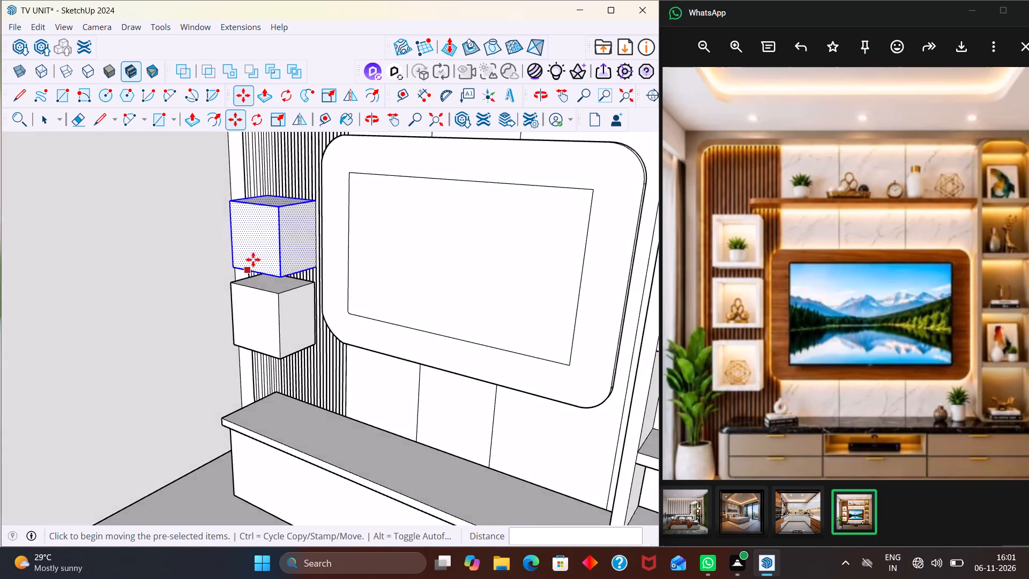
pyautogui.scroll(-11, 254, 261)
pyautogui.hotkey('shift', 'z')
pyautogui.scroll(-3, 313, 241)
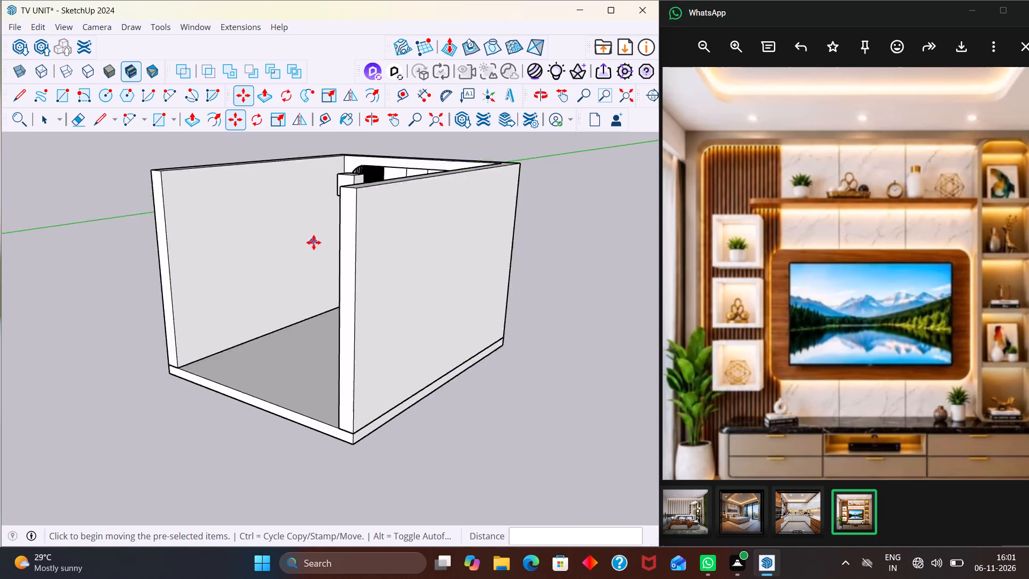
pyautogui.scroll(-3, 314, 242)
pyautogui.press('space')
pyautogui.moveTo(551, 271); pyautogui.dragTo(554, 279)
pyautogui.scroll(6, 278, 195)
pyautogui.moveTo(376, 202); pyautogui.dragTo(431, 266, button='middle')
pyautogui.scroll(2, 431, 265)
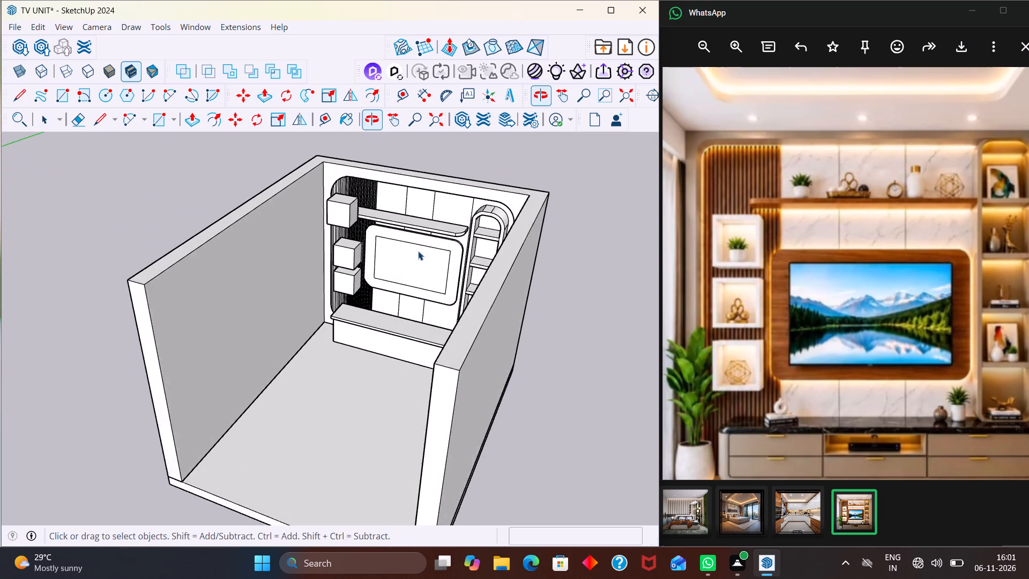
pyautogui.scroll(2, 418, 251)
pyautogui.moveTo(369, 210); pyautogui.dragTo(385, 135, button='middle')
pyautogui.moveTo(366, 286); pyautogui.dragTo(393, 194, button='middle')
pyautogui.moveTo(374, 243); pyautogui.dragTo(383, 235, button='middle')
pyautogui.scroll(4, 376, 243)
pyautogui.moveTo(349, 280); pyautogui.dragTo(383, 320, button='middle')
pyautogui.scroll(-8, 379, 308)
pyautogui.middleClick(483, 287)
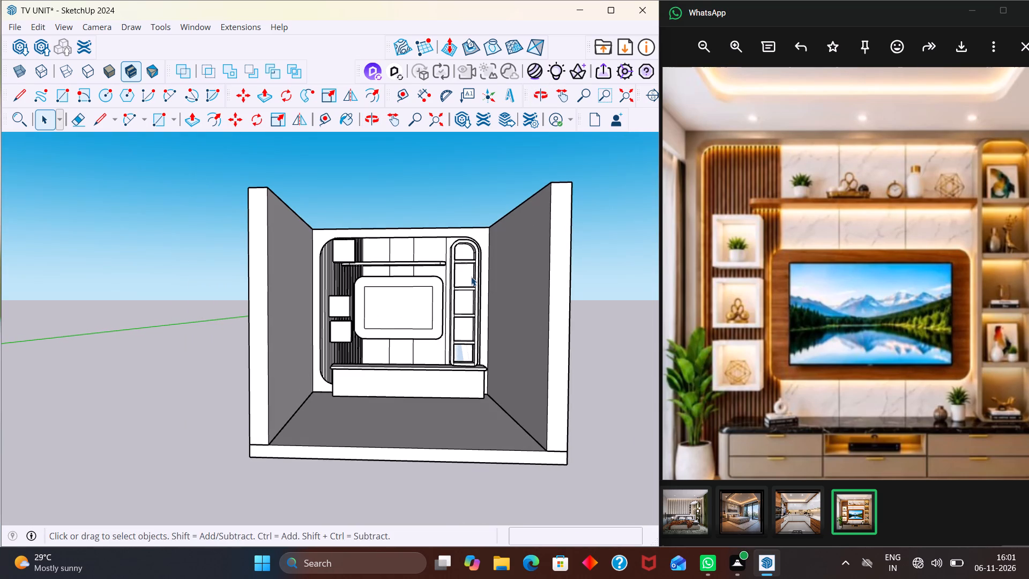
pyautogui.scroll(8, 352, 345)
pyautogui.moveTo(355, 291); pyautogui.dragTo(405, 274, button='middle')
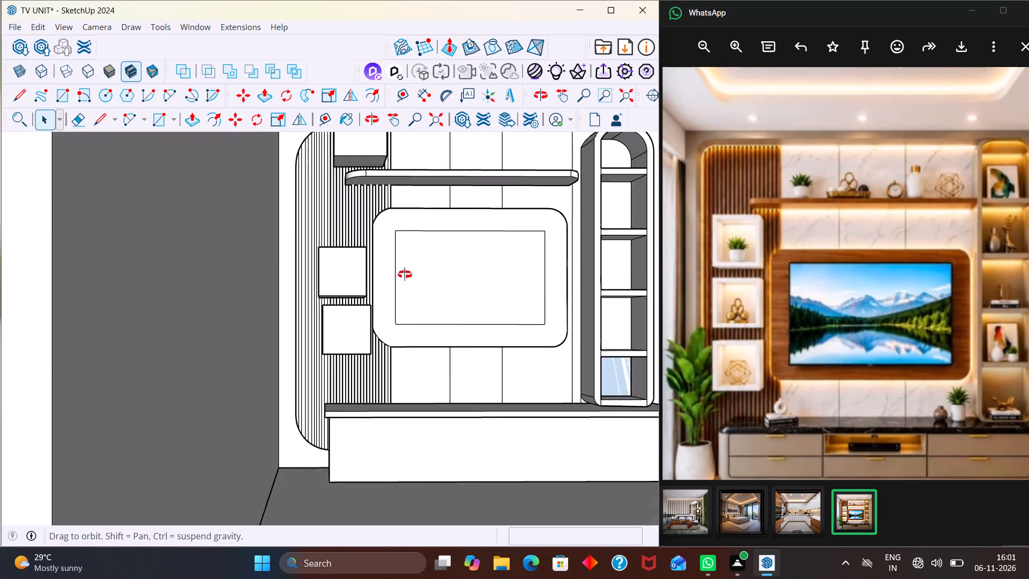
pyautogui.moveTo(405, 274); pyautogui.dragTo(340, 302, button='middle')
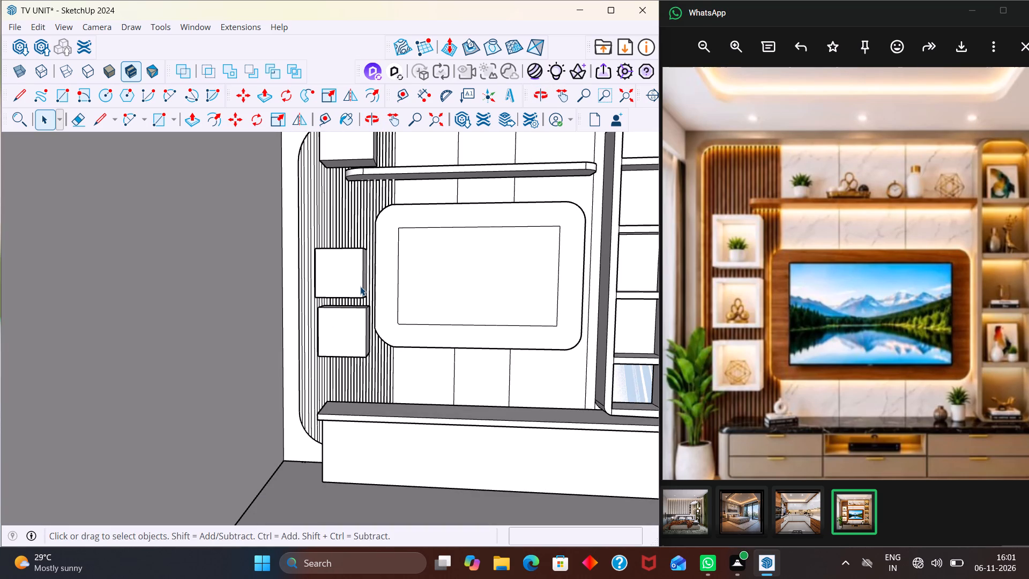
# Undo the middle display box's move and the lowest display box's last two moves.
pyautogui.write('zzz')
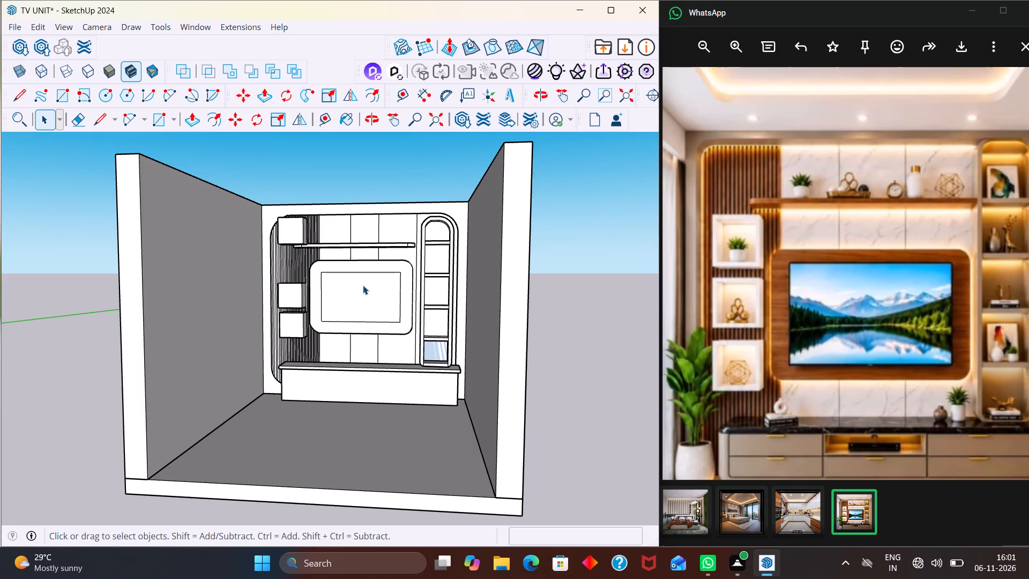
pyautogui.hotkey('ctrl', 'z')
pyautogui.hotkey('ctrl', 'z')
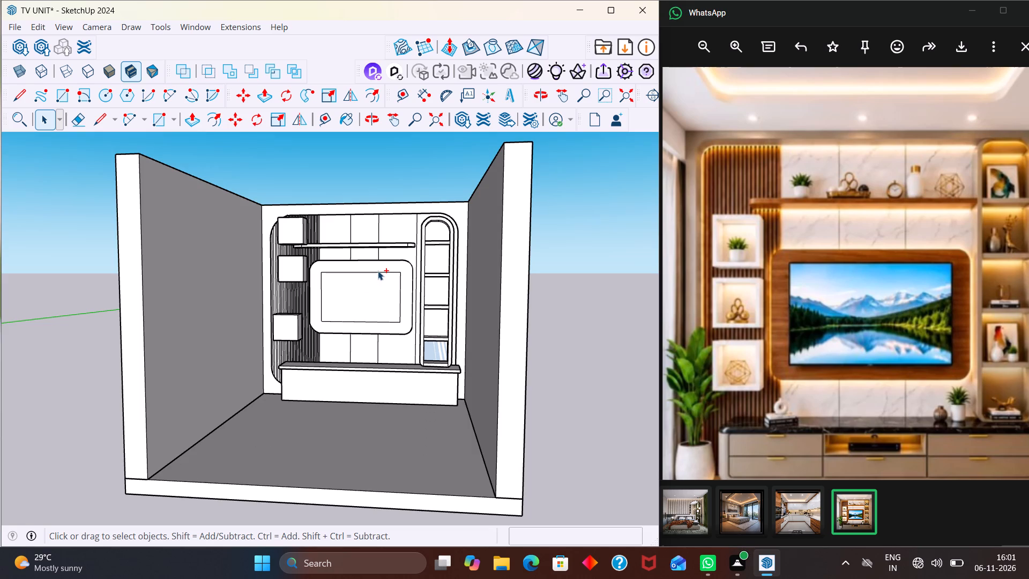
pyautogui.hotkey('ctrl', 'z')
# Redo the lowest display box's downward move towards the TV console.
pyautogui.scroll(3, 356, 270)
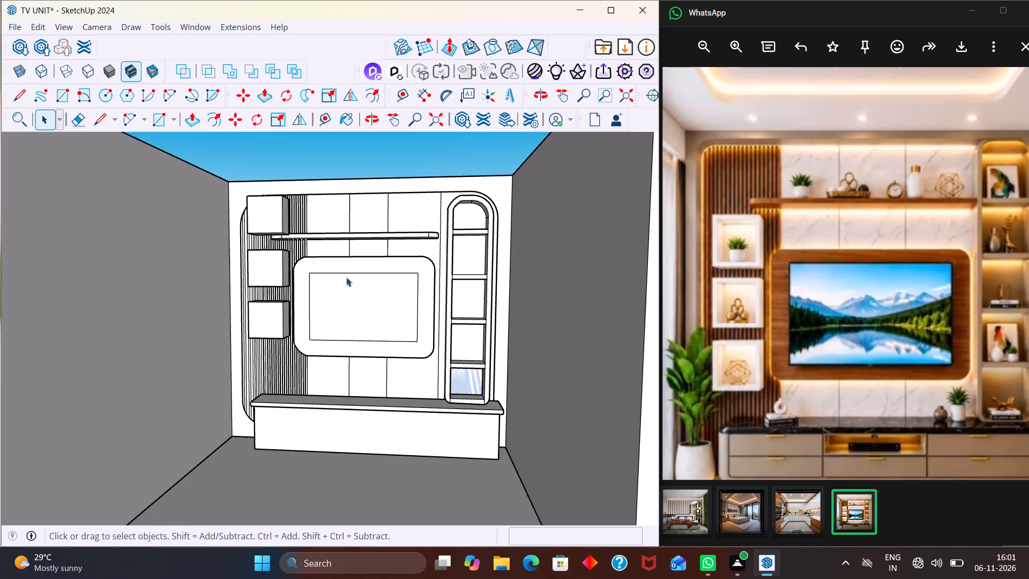
pyautogui.moveTo(322, 289); pyautogui.dragTo(238, 316, button='middle')
pyautogui.moveTo(315, 333); pyautogui.dragTo(389, 403, button='middle')
pyautogui.scroll(4, 162, 330)
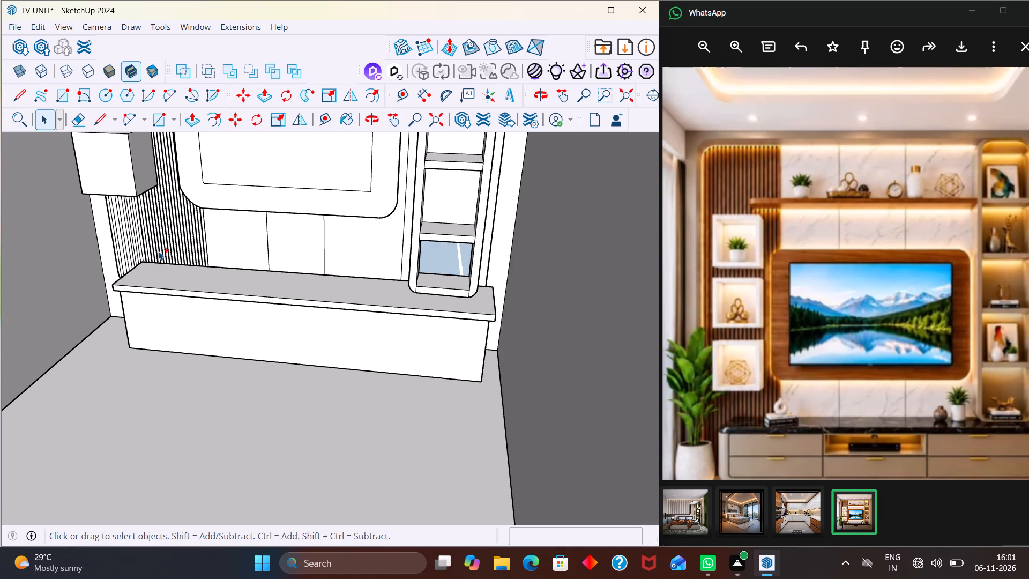
pyautogui.hotkey('ctrl', 'y')
# Examine the three display boxes, the TV panel and the shelving from several angles against the reference image.
pyautogui.scroll(-4, 235, 21)
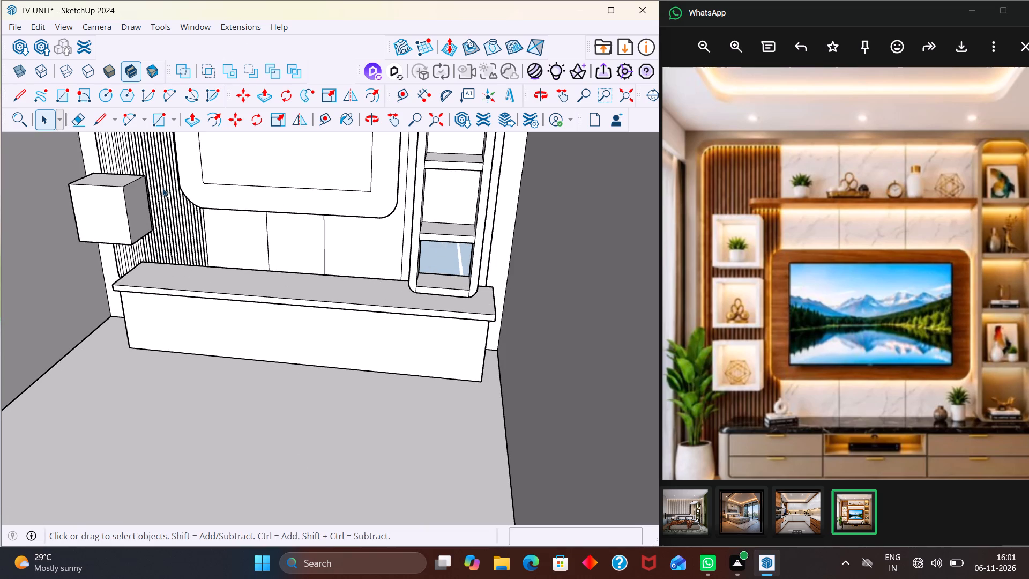
pyautogui.moveTo(152, 203); pyautogui.dragTo(50, 195, button='middle')
pyautogui.scroll(4, 60, 193)
pyautogui.scroll(-20, 259, 175)
pyautogui.scroll(-3, 259, 175)
pyautogui.moveTo(295, 212); pyautogui.dragTo(465, 188, button='middle')
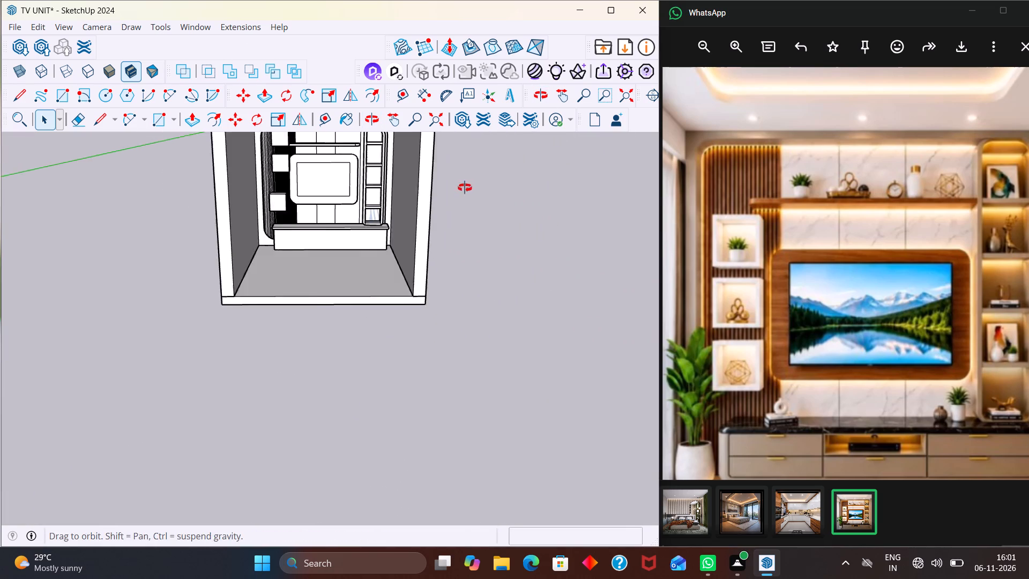
pyautogui.moveTo(465, 188); pyautogui.dragTo(418, 184, button='middle')
pyautogui.scroll(8, 402, 184)
pyautogui.moveTo(272, 235); pyautogui.dragTo(275, 86, button='middle')
pyautogui.scroll(2, 286, 187)
pyautogui.moveTo(305, 159); pyautogui.dragTo(298, 212, button='middle')
pyautogui.scroll(2, 305, 213)
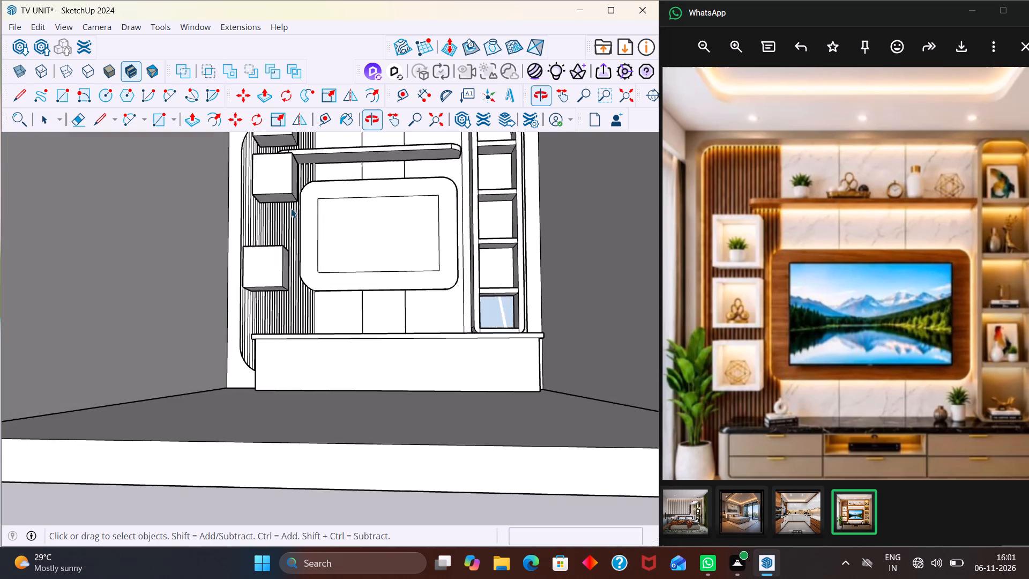
pyautogui.scroll(5, 291, 209)
pyautogui.moveTo(290, 216); pyautogui.dragTo(275, 196, button='middle')
pyautogui.moveTo(292, 213); pyautogui.dragTo(169, 268, button='middle')
pyautogui.scroll(-2, 320, 242)
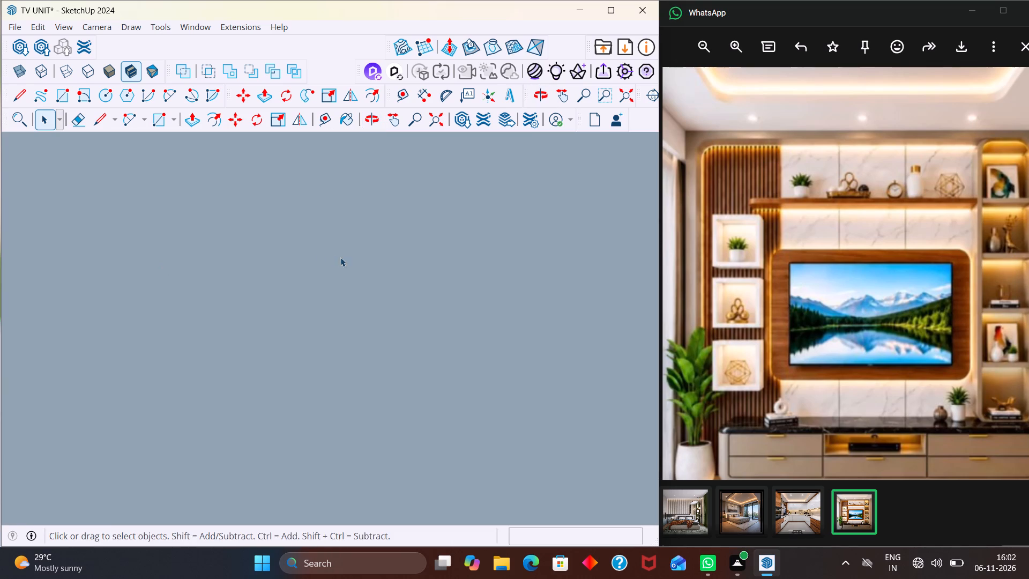
pyautogui.scroll(-6, 340, 257)
pyautogui.moveTo(321, 255); pyautogui.dragTo(465, 237, button='middle')
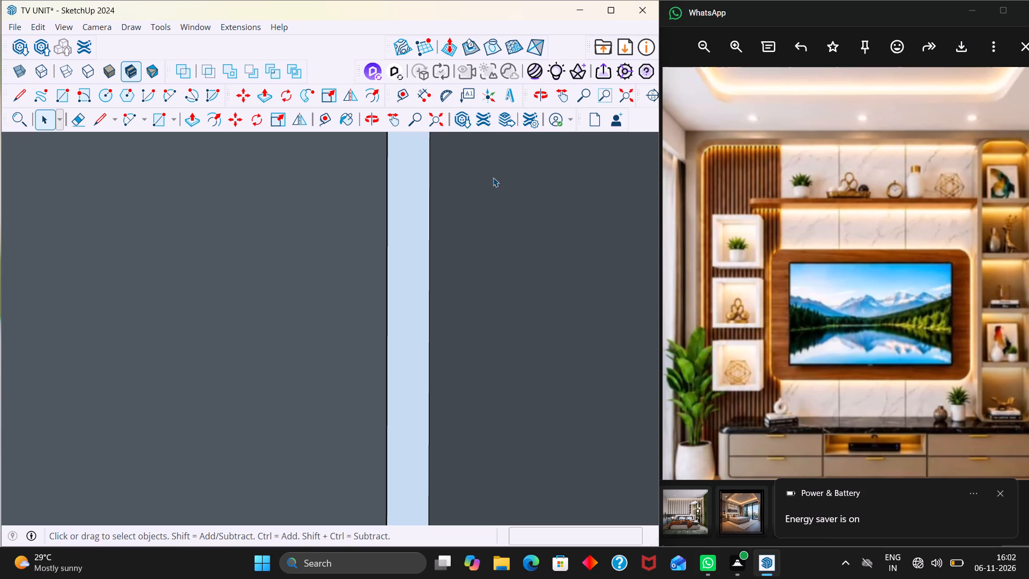
pyautogui.scroll(-9, 540, 269)
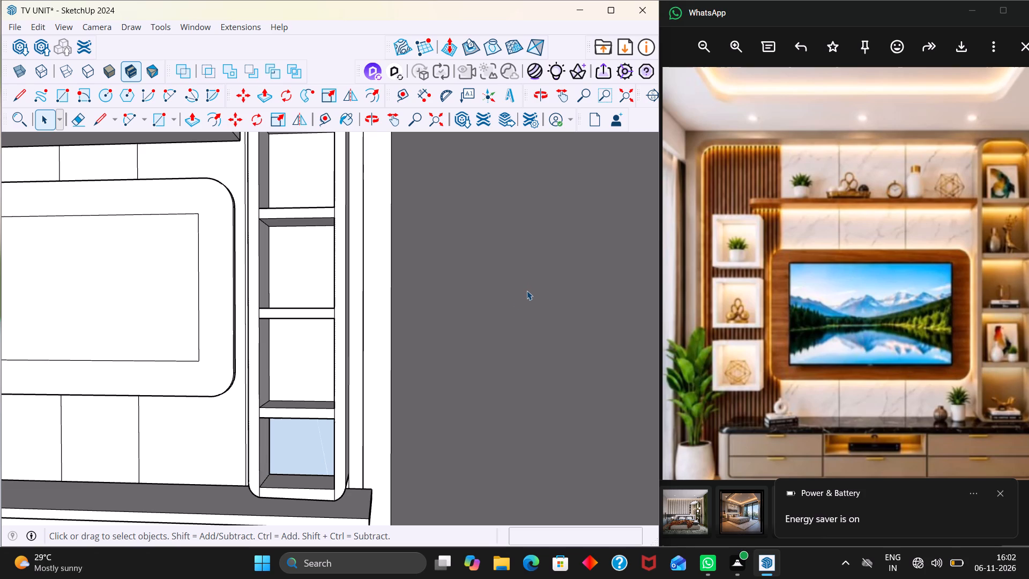
pyautogui.scroll(-20, 505, 274)
pyautogui.scroll(-11, 505, 274)
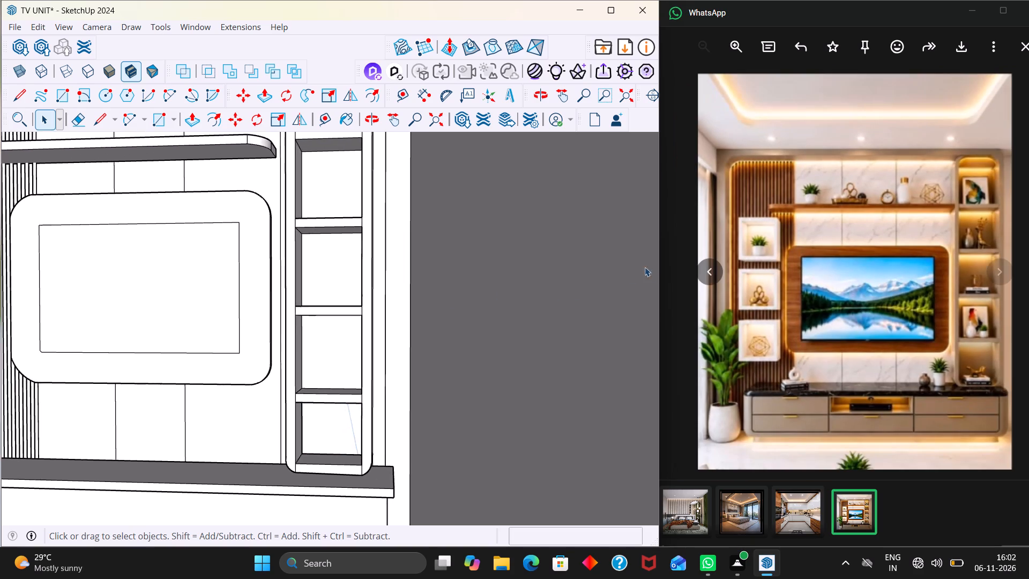
pyautogui.scroll(-20, 645, 267)
pyautogui.scroll(3, 298, 322)
pyautogui.moveTo(250, 329); pyautogui.dragTo(135, 403, button='middle')
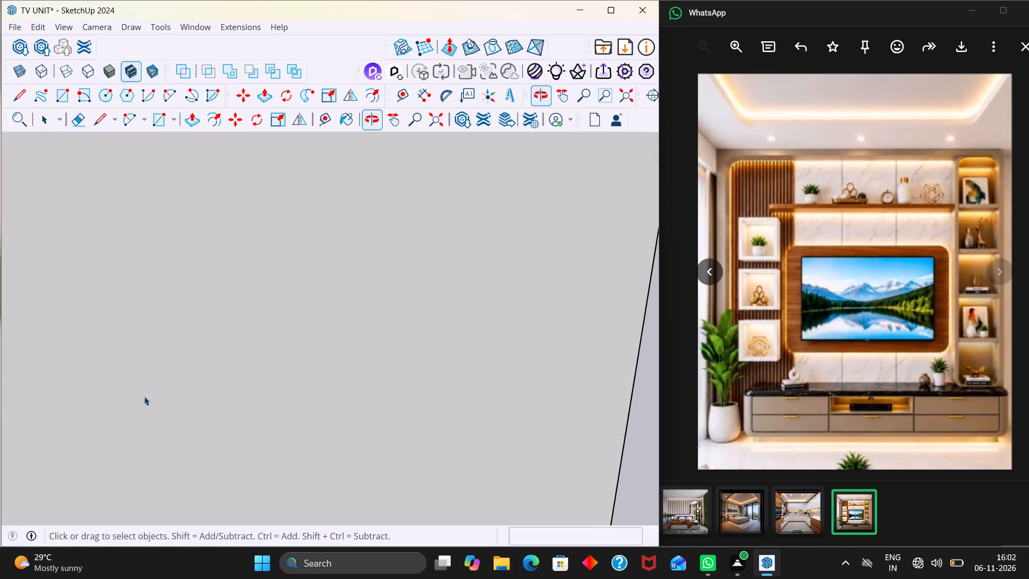
pyautogui.scroll(1, 189, 377)
pyautogui.scroll(-4, 248, 348)
pyautogui.hotkey('shift', 'z')
pyautogui.scroll(-5, 256, 351)
pyautogui.scroll(6, 276, 243)
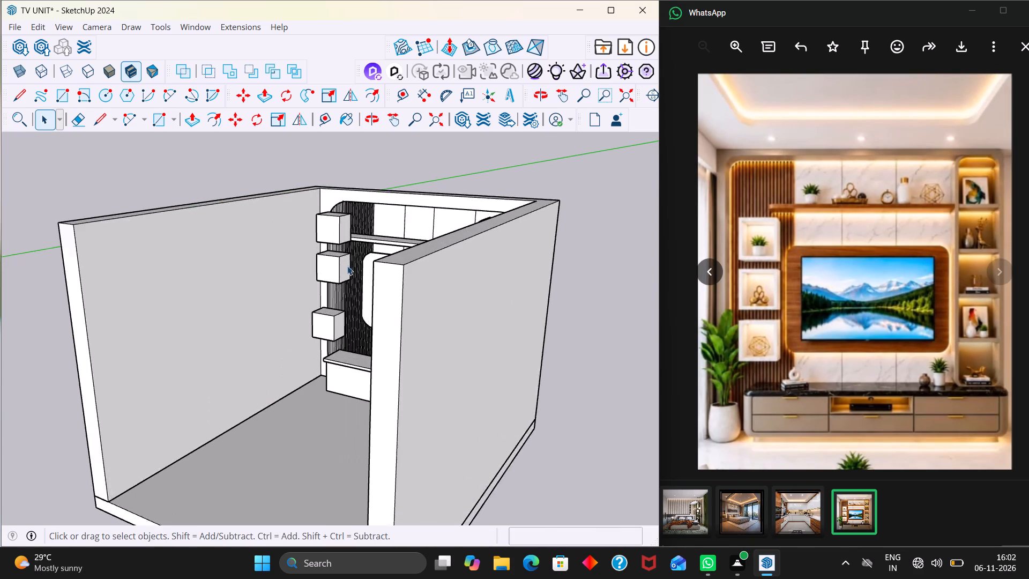
# Move the lowest display box about 1' 5 1/4" back towards the slatted panel.
pyautogui.scroll(8, 347, 266)
pyautogui.scroll(3, 335, 385)
pyautogui.moveTo(337, 411); pyautogui.dragTo(307, 435, button='middle')
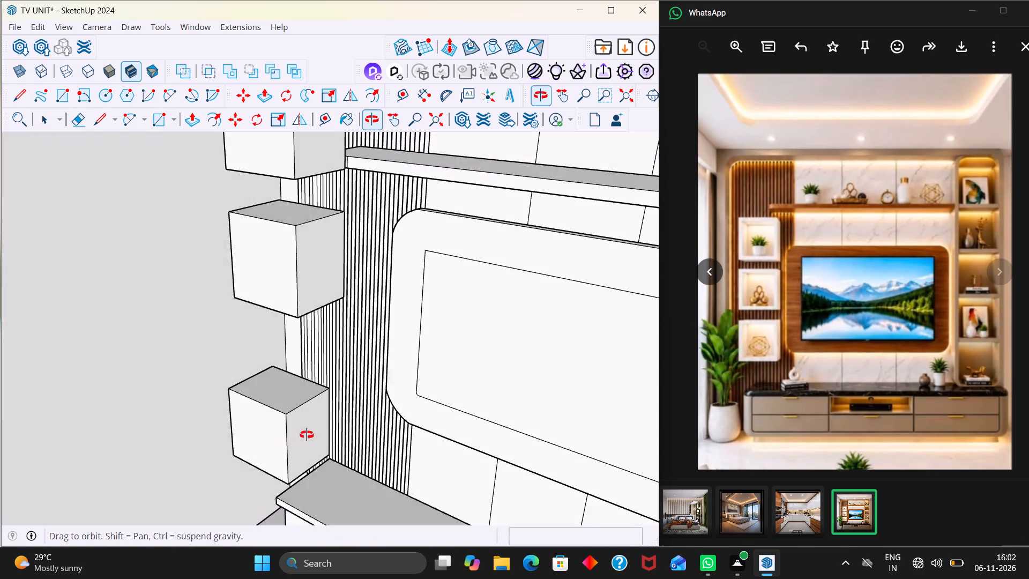
pyautogui.moveTo(307, 435); pyautogui.dragTo(247, 460, button='middle')
pyautogui.tripleClick(272, 438)
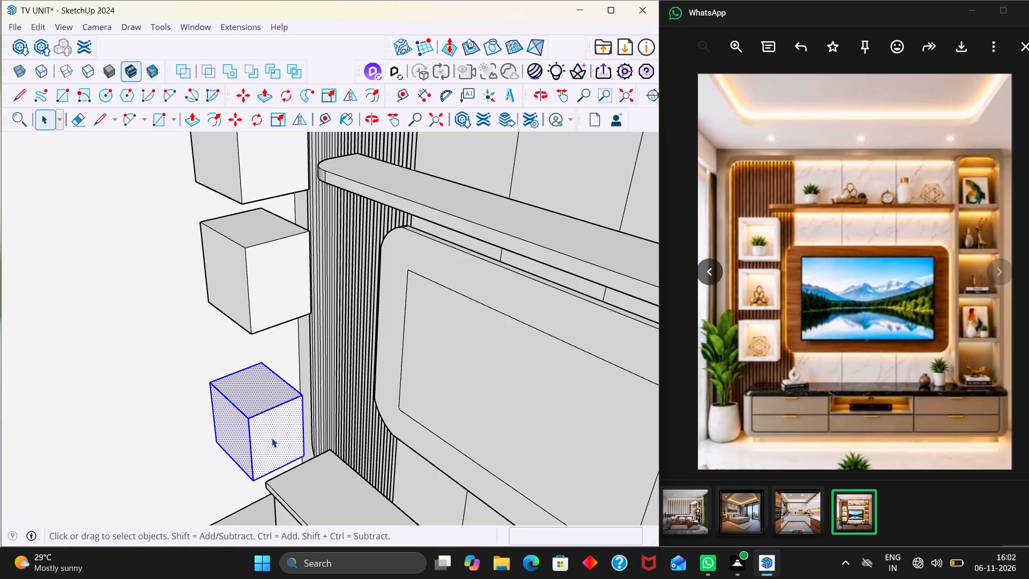
pyautogui.press('m')
pyautogui.click(303, 457)
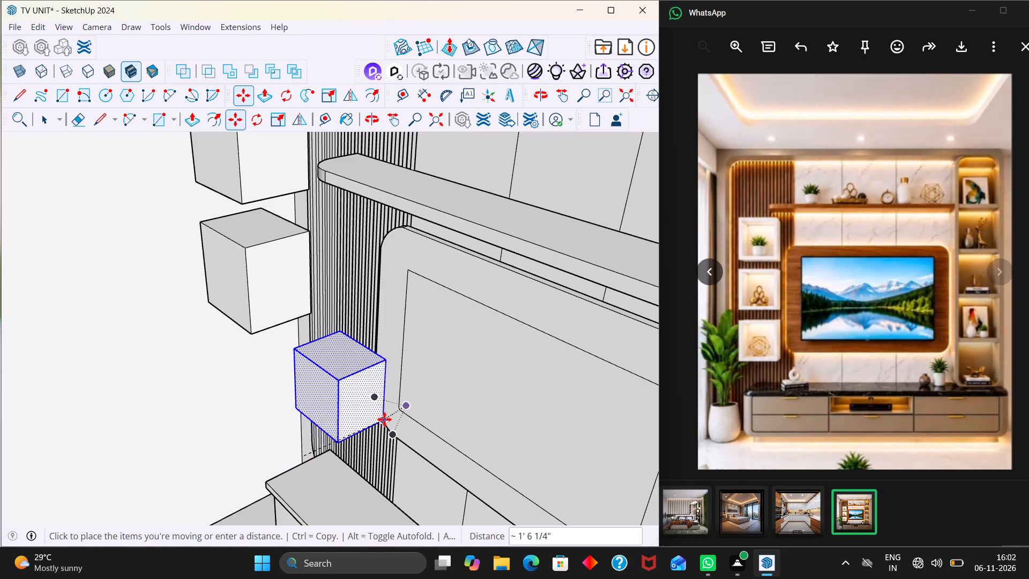
pyautogui.moveTo(368, 426); pyautogui.dragTo(360, 454, button='middle')
pyautogui.click(364, 427)
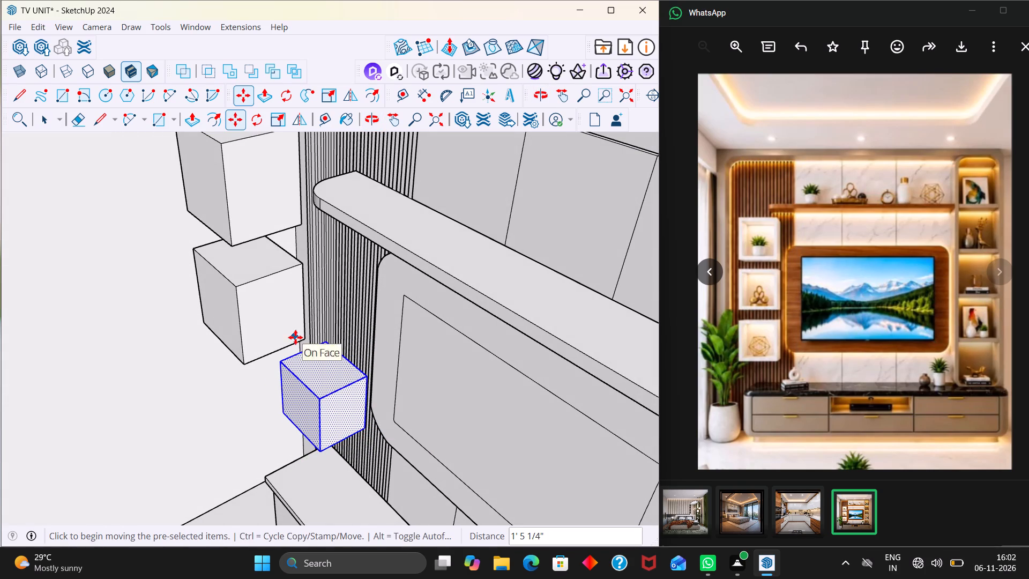
# Move the middle display box about 8 1/4" back towards the slatted panel.
pyautogui.press('space')
pyautogui.tripleClick(284, 329)
pyautogui.press('m')
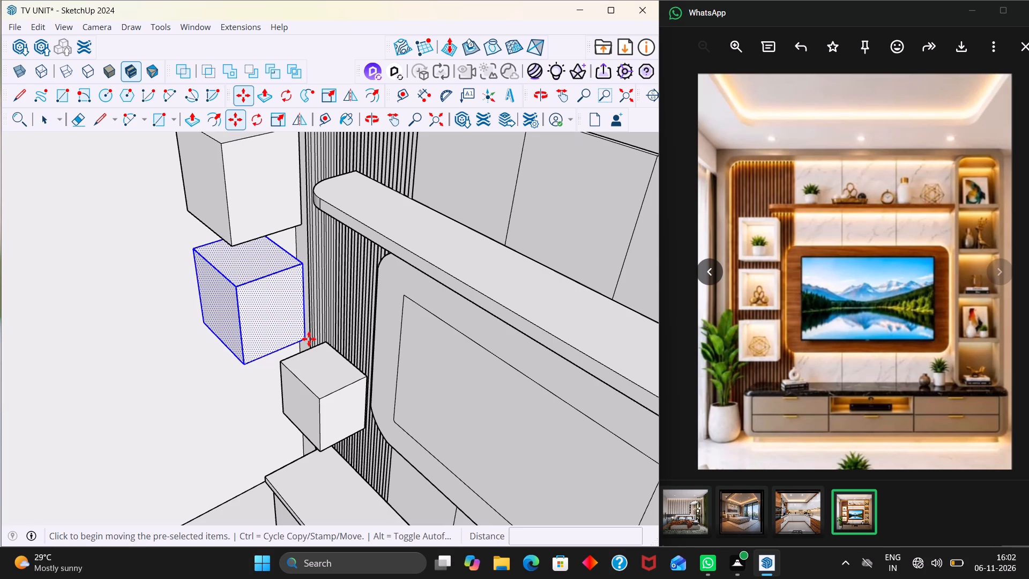
pyautogui.click(305, 339)
pyautogui.moveTo(367, 357); pyautogui.dragTo(383, 363, button='middle')
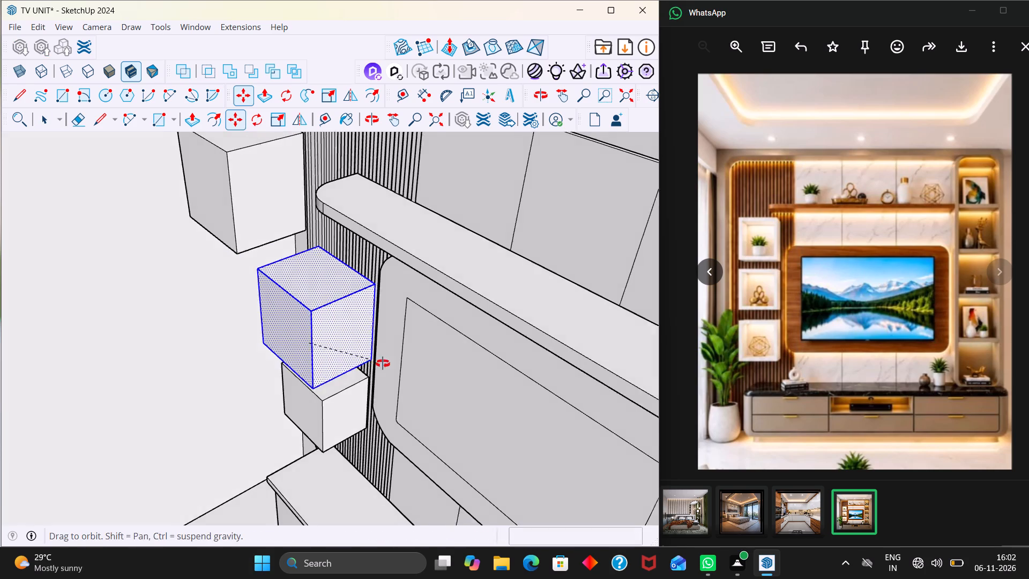
pyautogui.moveTo(383, 363); pyautogui.dragTo(389, 366, button='middle')
pyautogui.scroll(-4, 379, 328)
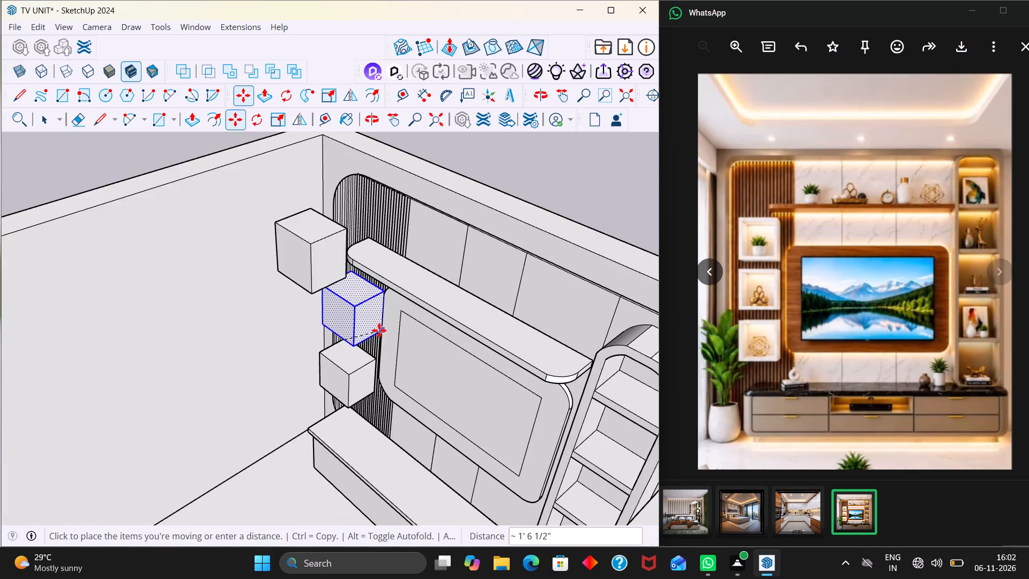
pyautogui.scroll(-2, 379, 330)
pyautogui.moveTo(376, 339); pyautogui.dragTo(356, 391, button='middle')
pyautogui.scroll(11, 371, 331)
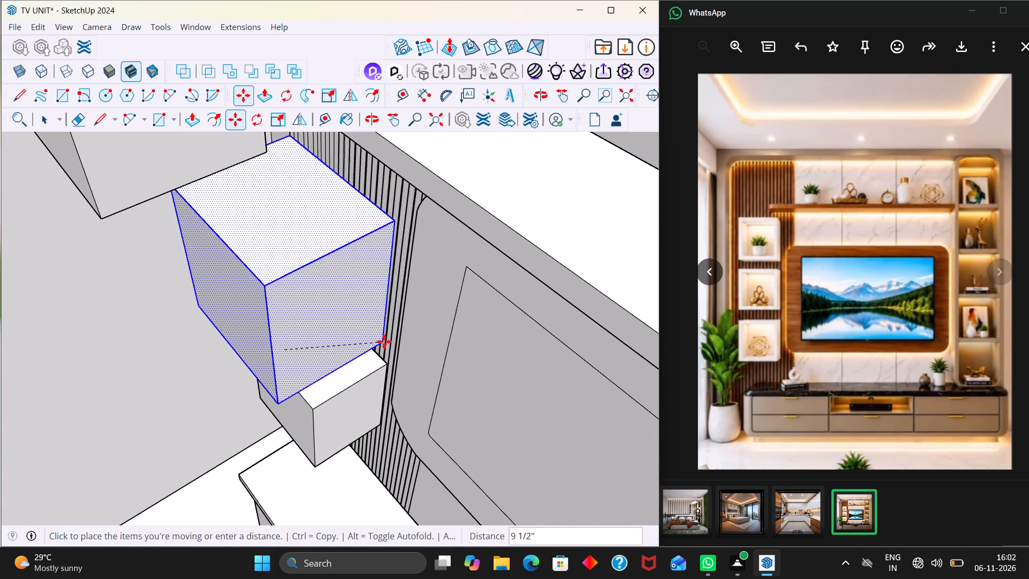
pyautogui.scroll(5, 392, 341)
pyautogui.scroll(-7, 417, 339)
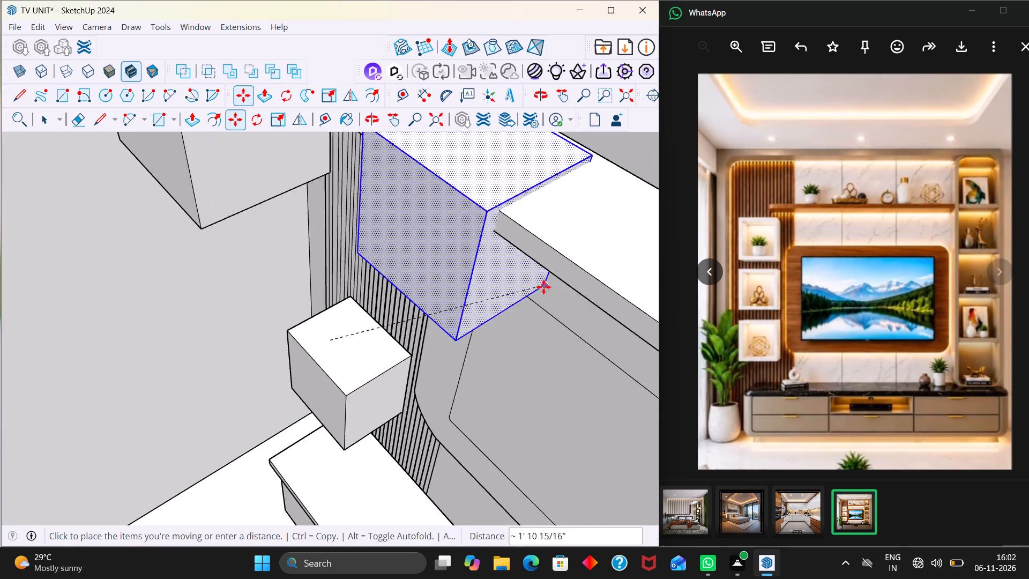
pyautogui.scroll(-3, 543, 287)
pyautogui.moveTo(433, 365); pyautogui.dragTo(594, 288, button='middle')
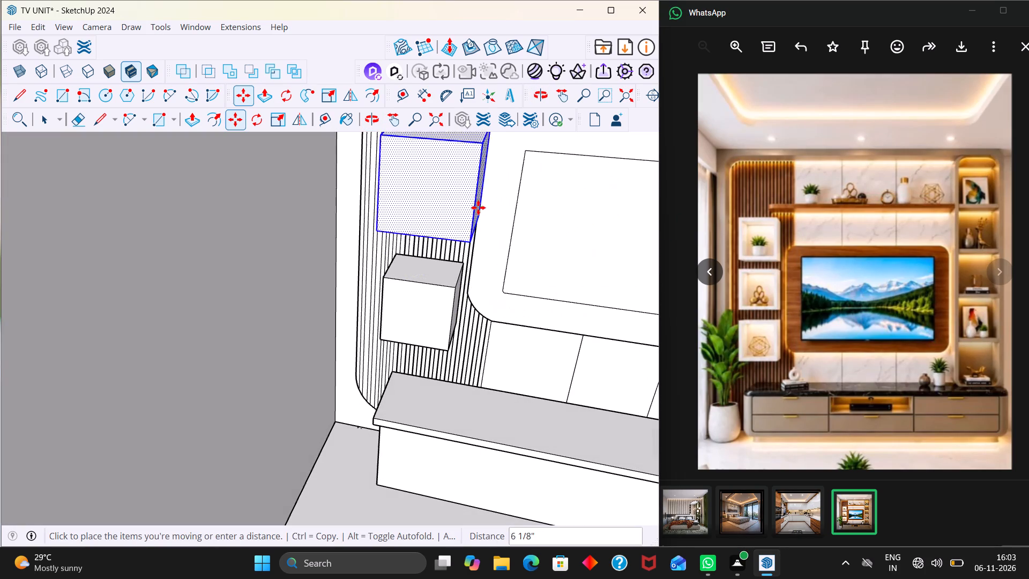
pyautogui.scroll(-5, 453, 220)
pyautogui.moveTo(451, 226); pyautogui.dragTo(328, 211, button='middle')
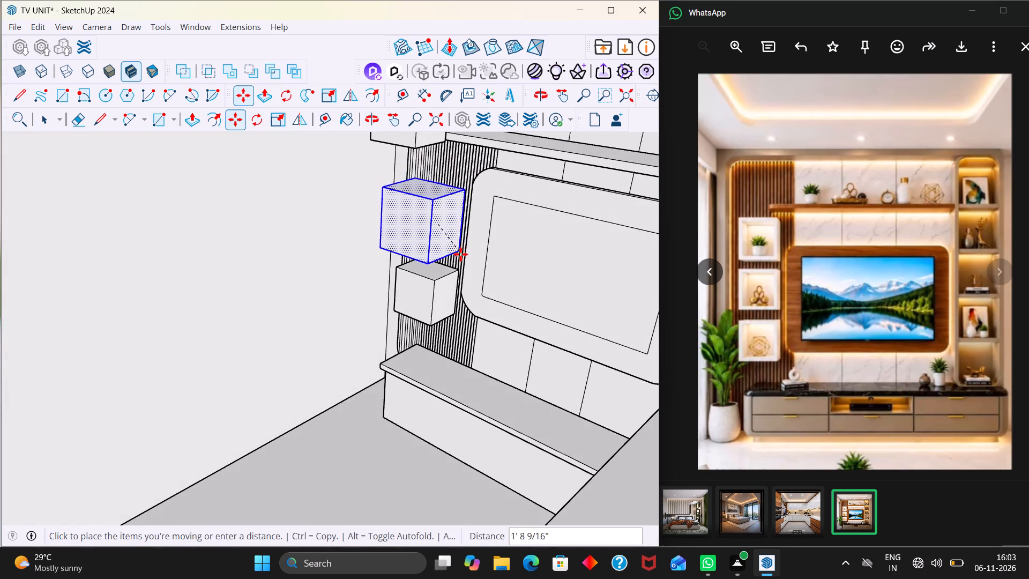
pyautogui.scroll(-2, 460, 255)
pyautogui.moveTo(465, 252); pyautogui.dragTo(436, 285, button='middle')
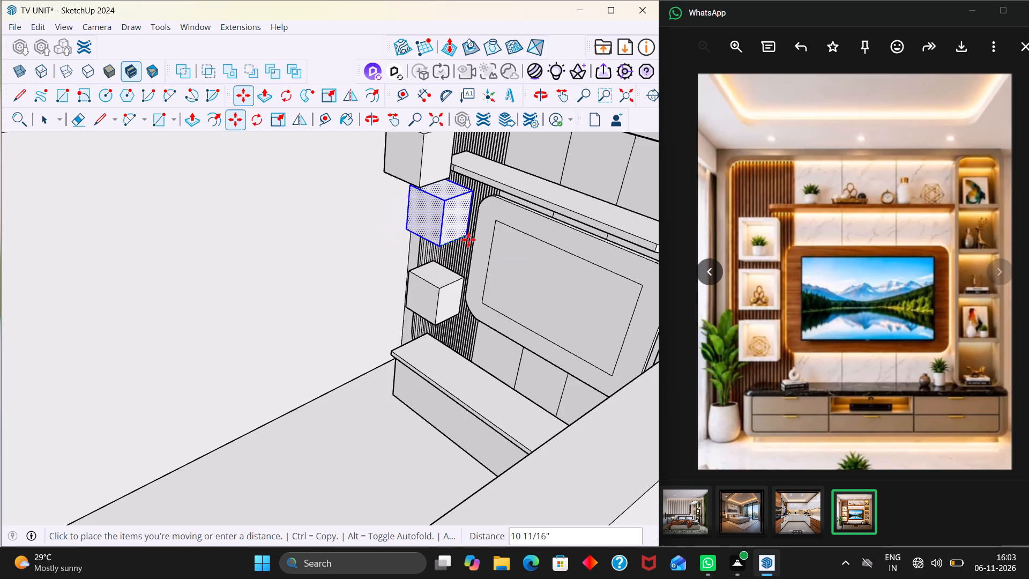
pyautogui.scroll(5, 469, 241)
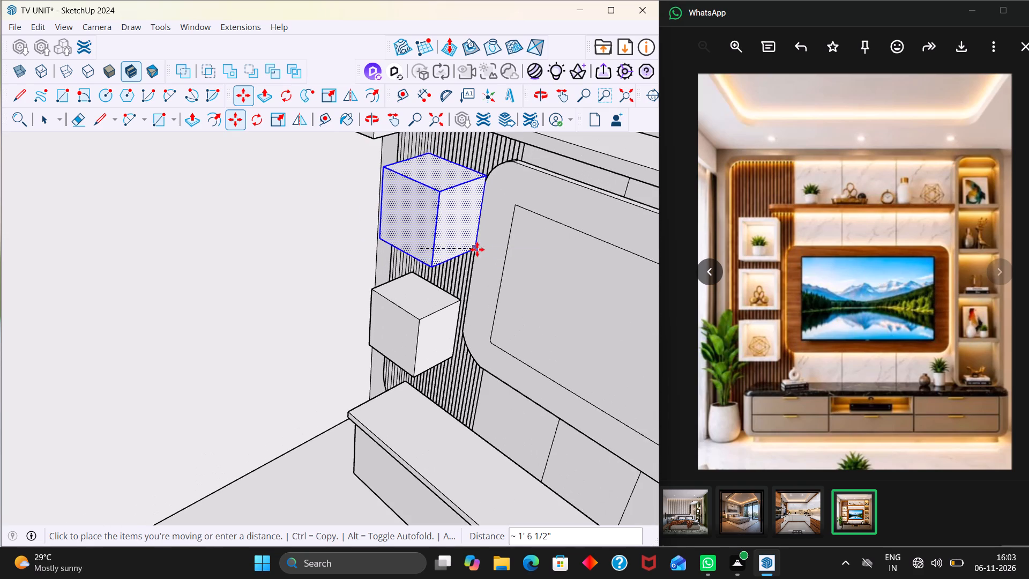
pyautogui.click(465, 244)
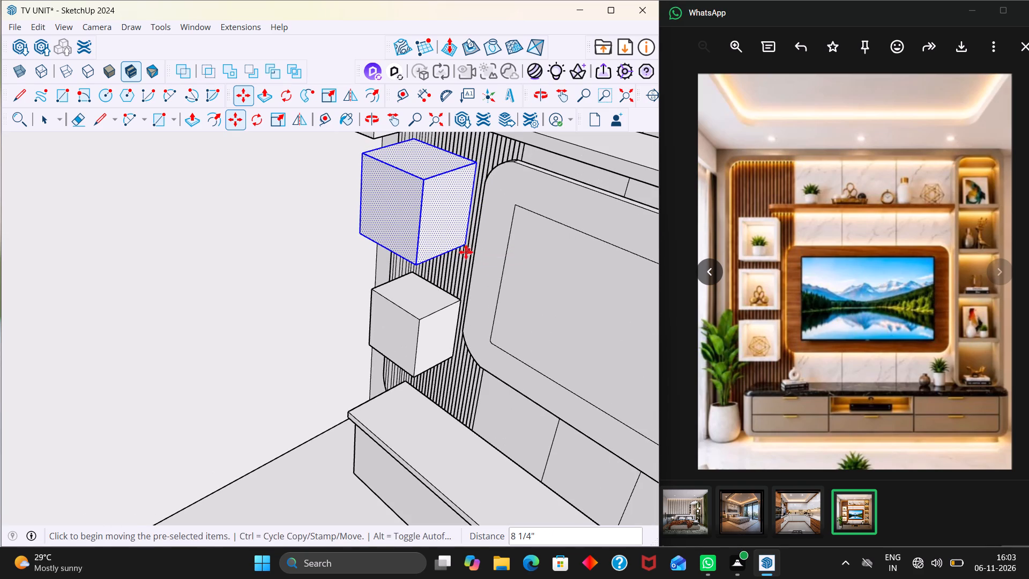
# Move the middle display box about 1' 3" down towards the lowest display box.
pyautogui.click(464, 244)
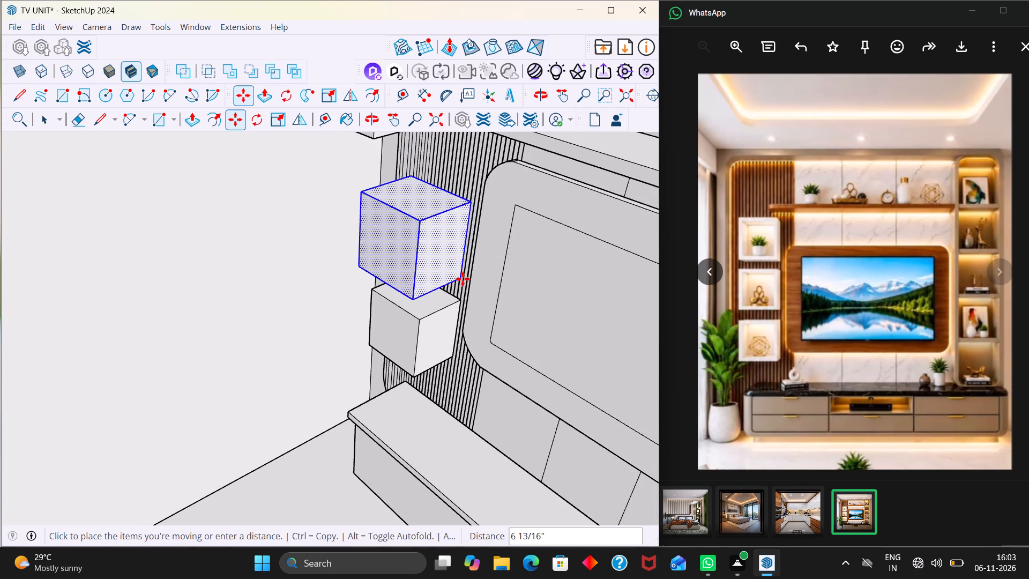
pyautogui.moveTo(467, 278); pyautogui.dragTo(544, 173, button='middle')
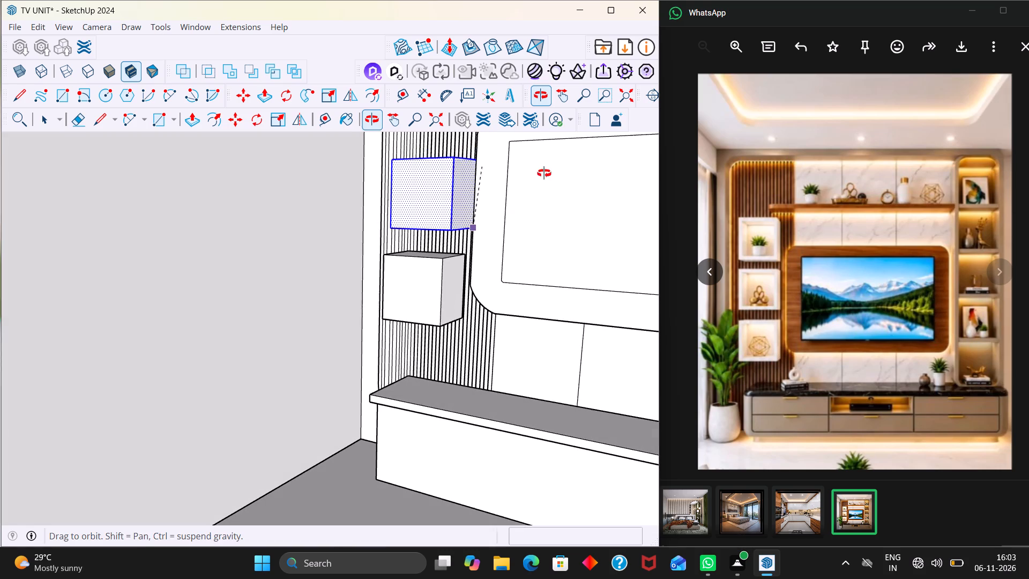
pyautogui.moveTo(544, 173); pyautogui.dragTo(542, 175, button='middle')
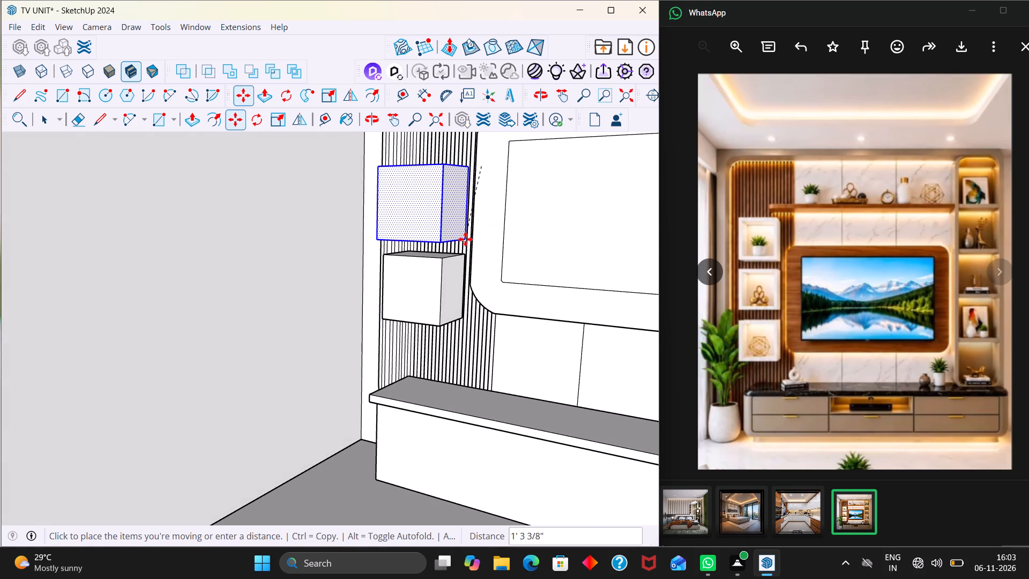
pyautogui.click(465, 237)
# Move the middle display box a further 10 1/16" or so back towards the slatted panel.
pyautogui.scroll(-5, 482, 224)
pyautogui.moveTo(497, 237); pyautogui.dragTo(416, 256, button='middle')
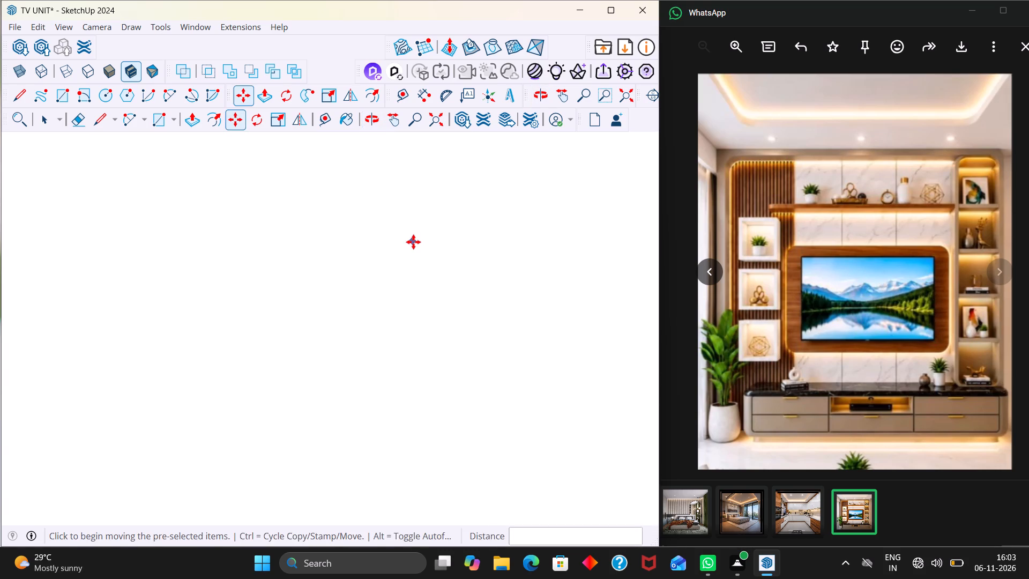
pyautogui.scroll(-16, 413, 242)
pyautogui.press('space')
pyautogui.moveTo(433, 269); pyautogui.dragTo(456, 389, button='middle')
pyautogui.scroll(4, 425, 228)
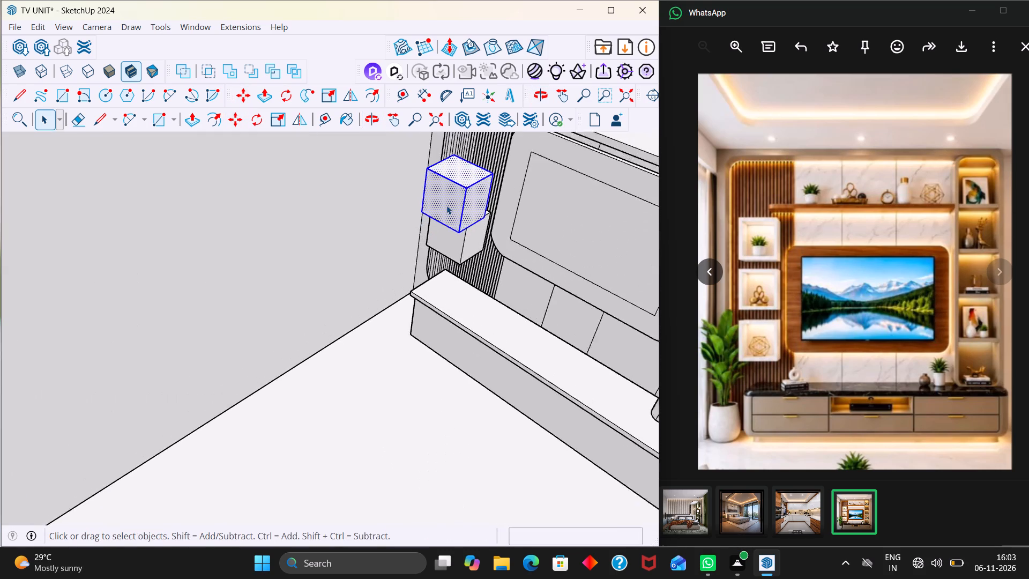
pyautogui.scroll(4, 446, 205)
pyautogui.moveTo(502, 232); pyautogui.dragTo(427, 248, button='middle')
pyautogui.scroll(3, 460, 240)
pyautogui.moveTo(454, 273); pyautogui.dragTo(421, 285, button='middle')
pyautogui.press('m')
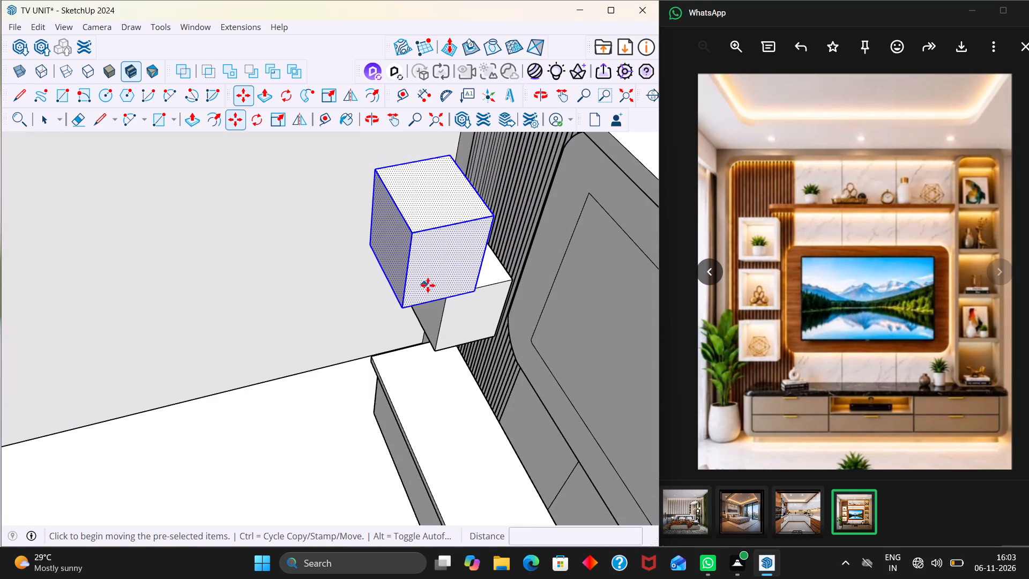
pyautogui.scroll(3, 437, 284)
pyautogui.scroll(2, 486, 299)
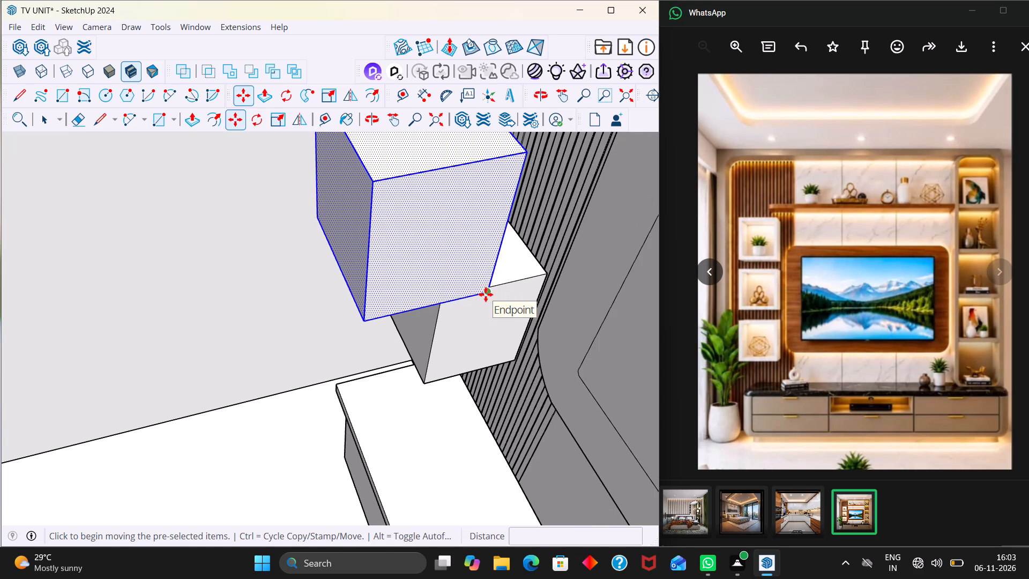
pyautogui.click(486, 294)
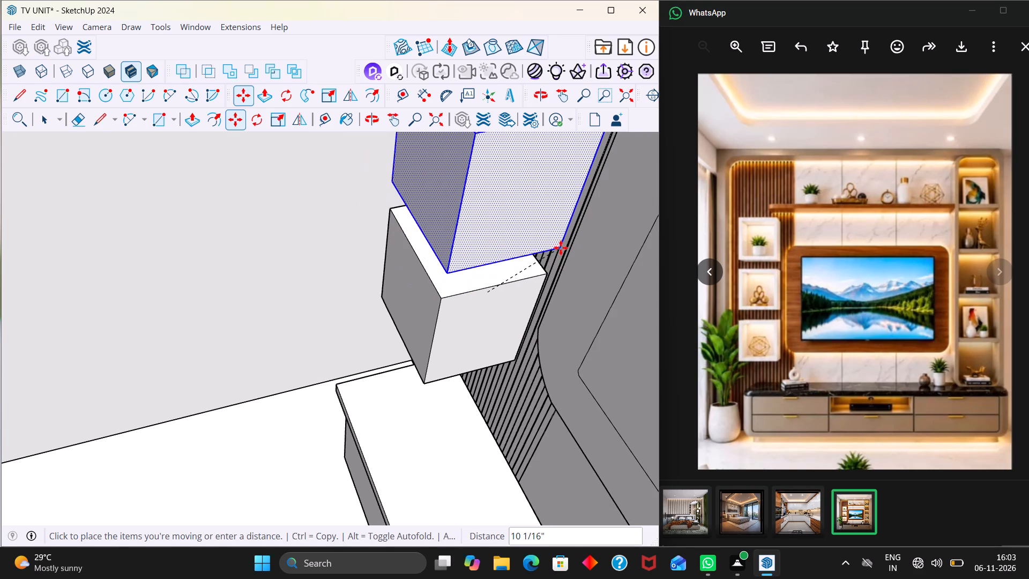
pyautogui.click(561, 248)
# Examine the three display boxes' spacing and depth against the slatted panel and TV console from several angles.
pyautogui.scroll(-12, 543, 250)
pyautogui.moveTo(547, 256); pyautogui.dragTo(602, 168, button='middle')
pyautogui.scroll(1, 594, 180)
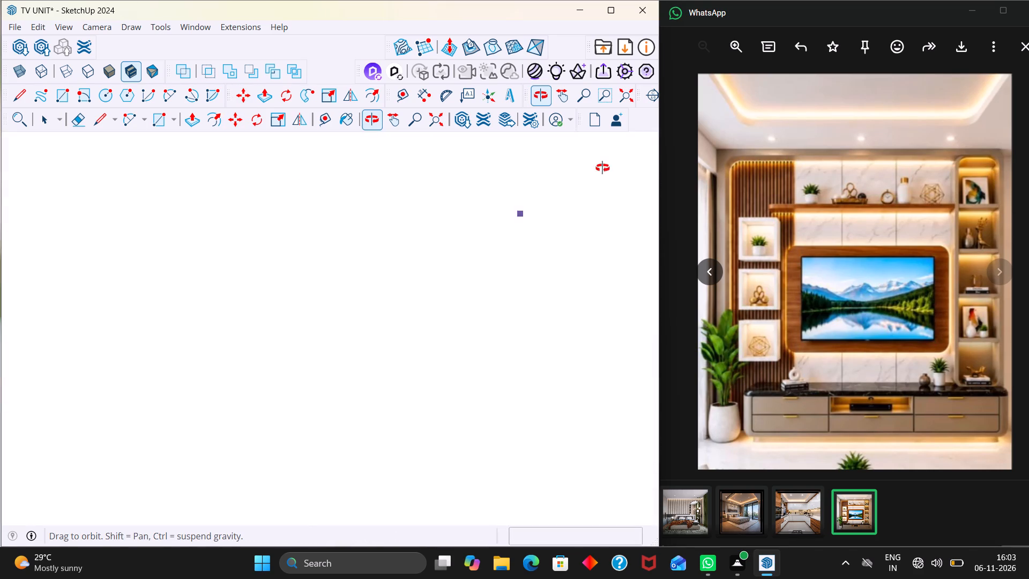
pyautogui.moveTo(602, 168); pyautogui.dragTo(586, 233, button='middle')
pyautogui.scroll(-7, 585, 215)
pyautogui.moveTo(553, 257); pyautogui.dragTo(675, 160, button='middle')
pyautogui.scroll(7, 419, 239)
pyautogui.scroll(-3, 460, 210)
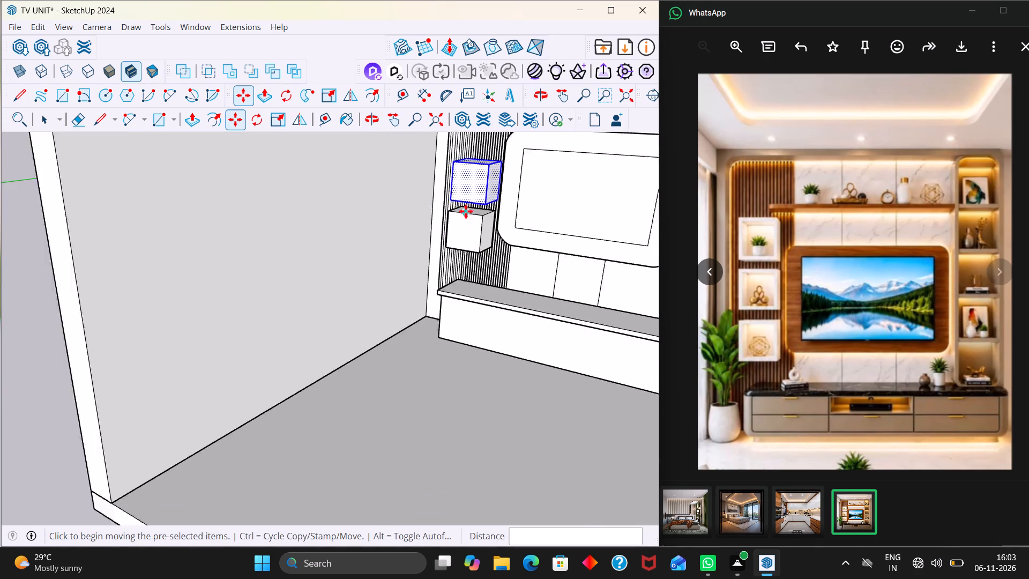
pyautogui.scroll(-13, 466, 211)
pyautogui.press('space')
pyautogui.click(573, 318)
pyautogui.scroll(3, 464, 157)
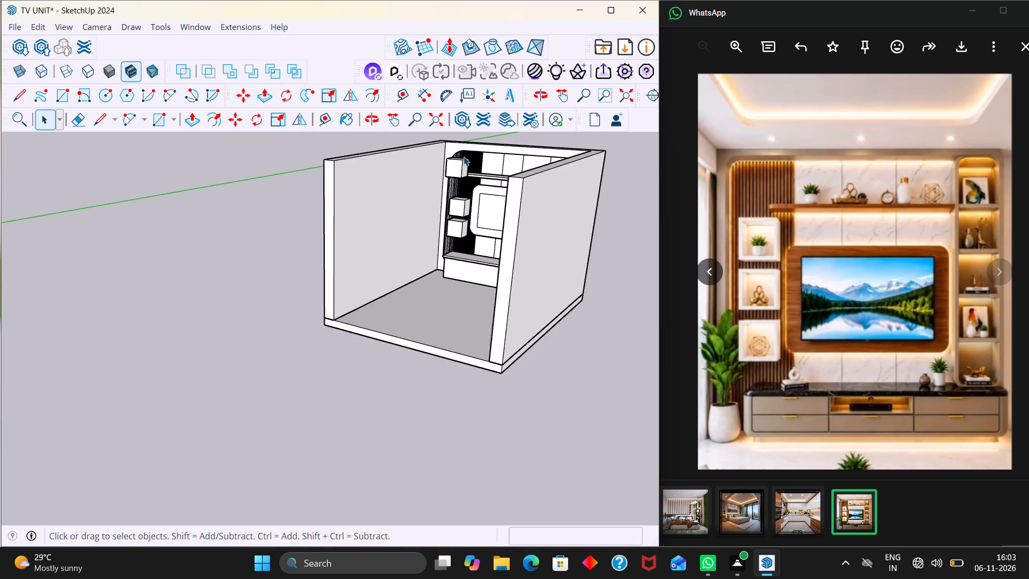
pyautogui.scroll(9, 464, 157)
pyautogui.moveTo(481, 199); pyautogui.dragTo(418, 187, button='middle')
pyautogui.moveTo(475, 244); pyautogui.dragTo(512, 271, button='middle')
pyautogui.scroll(-7, 486, 256)
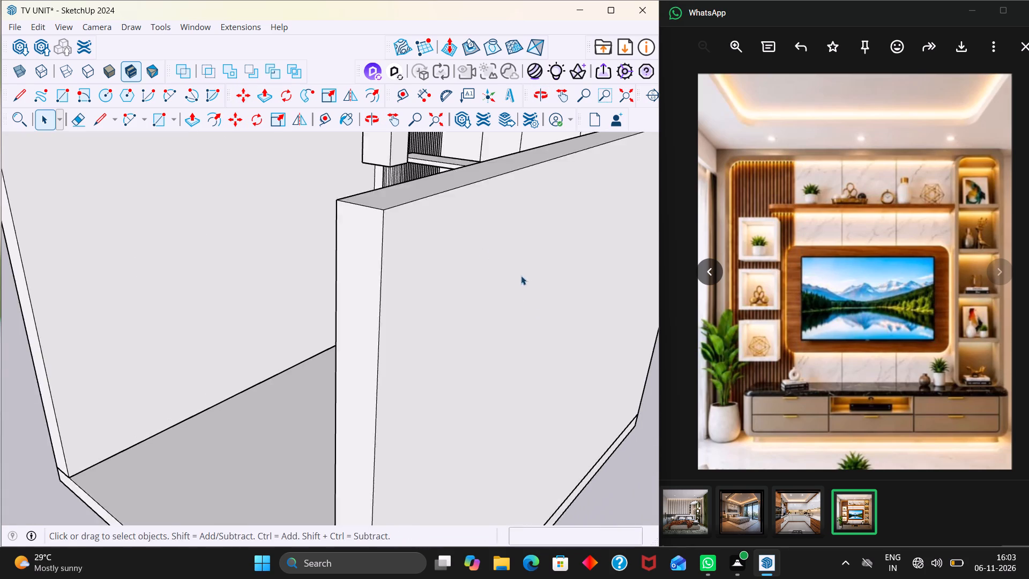
pyautogui.scroll(-2, 521, 276)
pyautogui.moveTo(455, 233); pyautogui.dragTo(423, 396, button='middle')
pyautogui.scroll(3, 440, 156)
pyautogui.scroll(-9, 464, 165)
pyautogui.moveTo(587, 201); pyautogui.dragTo(596, 185, button='middle')
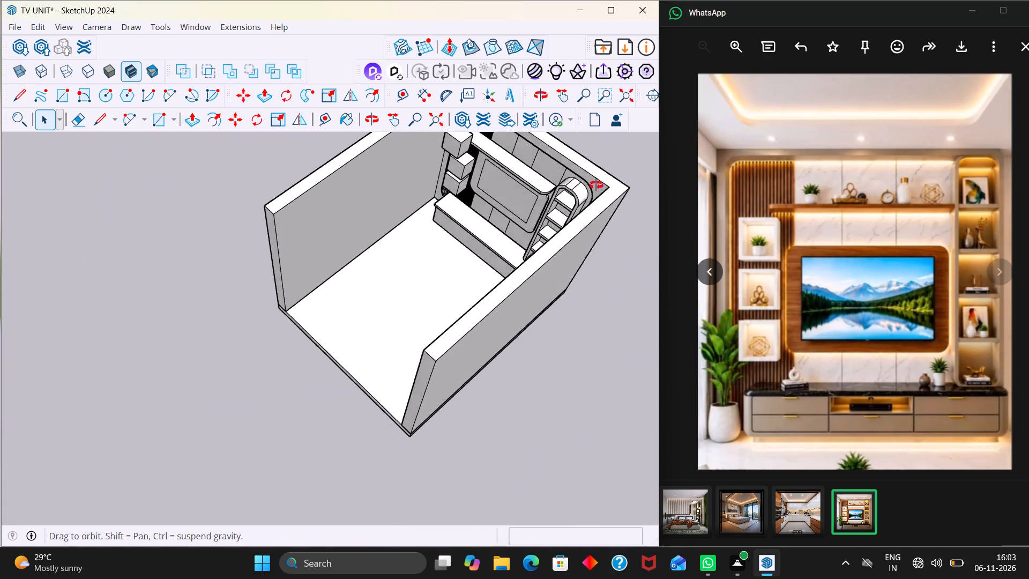
pyautogui.moveTo(596, 185); pyautogui.dragTo(598, 108, button='middle')
pyautogui.moveTo(462, 207); pyautogui.dragTo(568, 126, button='middle')
pyautogui.scroll(6, 392, 158)
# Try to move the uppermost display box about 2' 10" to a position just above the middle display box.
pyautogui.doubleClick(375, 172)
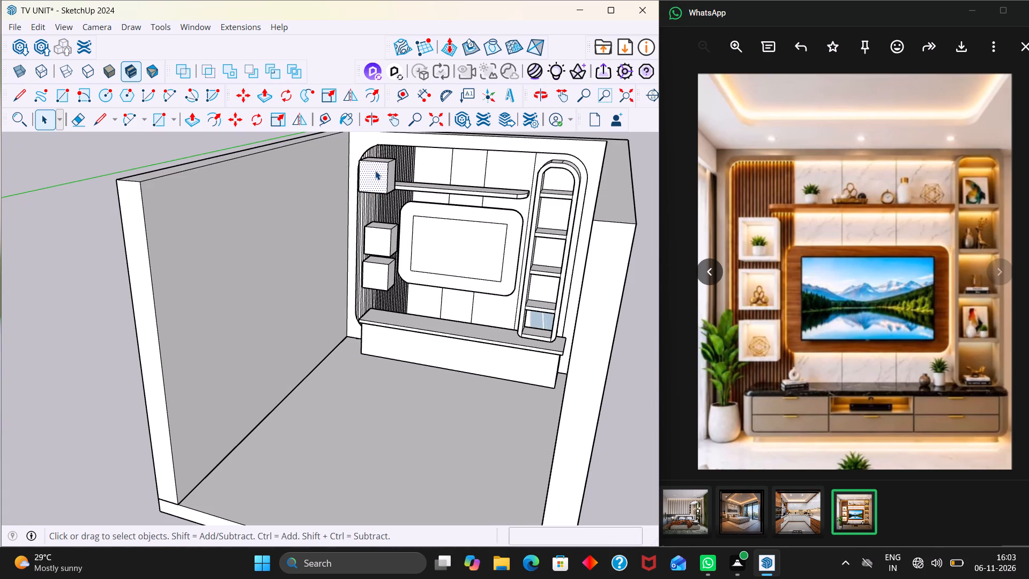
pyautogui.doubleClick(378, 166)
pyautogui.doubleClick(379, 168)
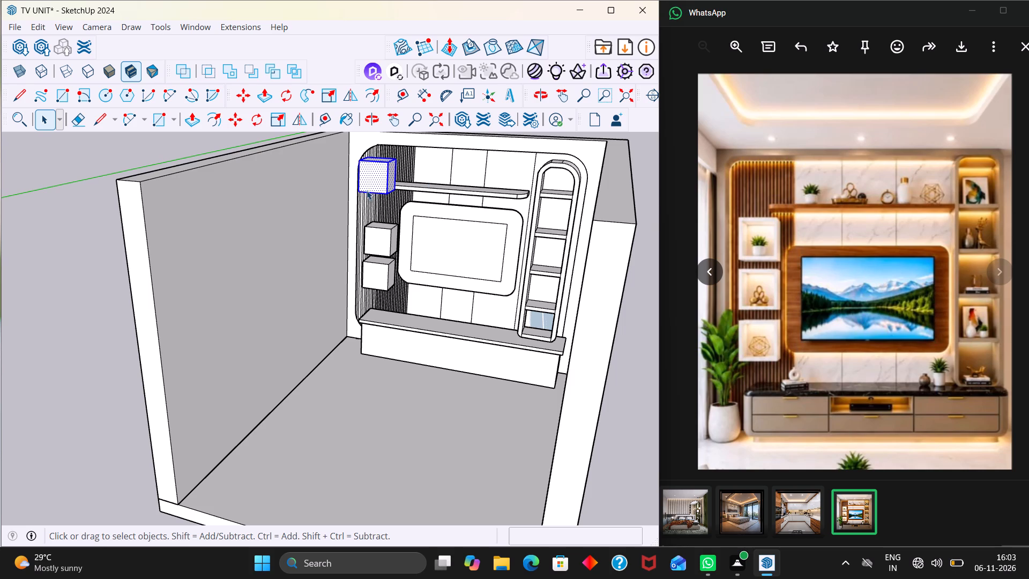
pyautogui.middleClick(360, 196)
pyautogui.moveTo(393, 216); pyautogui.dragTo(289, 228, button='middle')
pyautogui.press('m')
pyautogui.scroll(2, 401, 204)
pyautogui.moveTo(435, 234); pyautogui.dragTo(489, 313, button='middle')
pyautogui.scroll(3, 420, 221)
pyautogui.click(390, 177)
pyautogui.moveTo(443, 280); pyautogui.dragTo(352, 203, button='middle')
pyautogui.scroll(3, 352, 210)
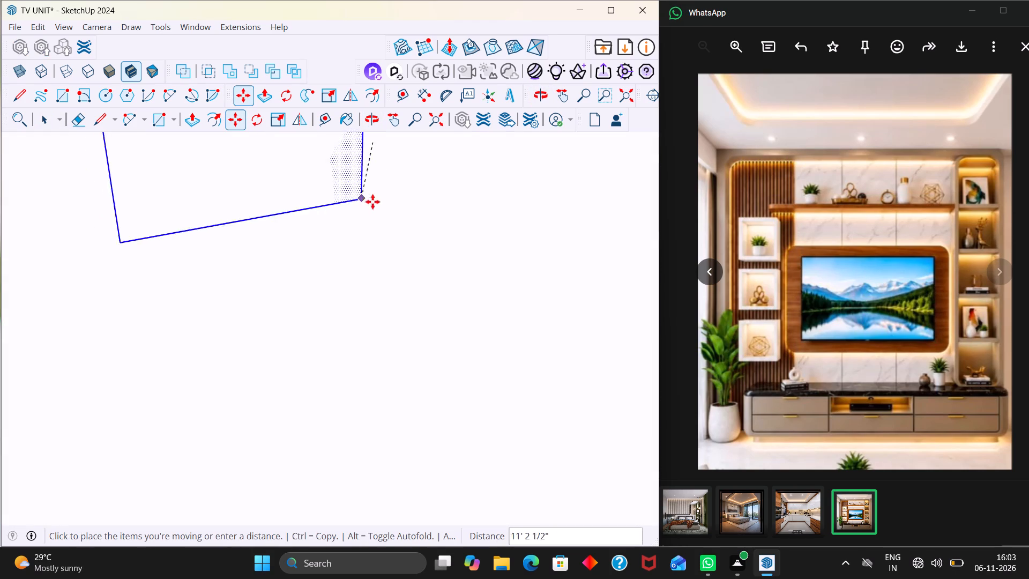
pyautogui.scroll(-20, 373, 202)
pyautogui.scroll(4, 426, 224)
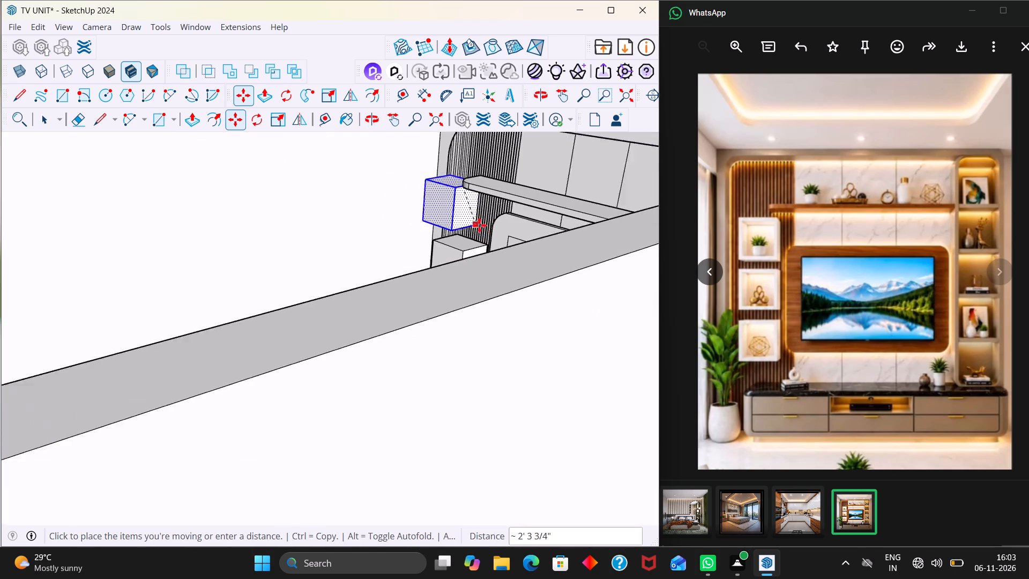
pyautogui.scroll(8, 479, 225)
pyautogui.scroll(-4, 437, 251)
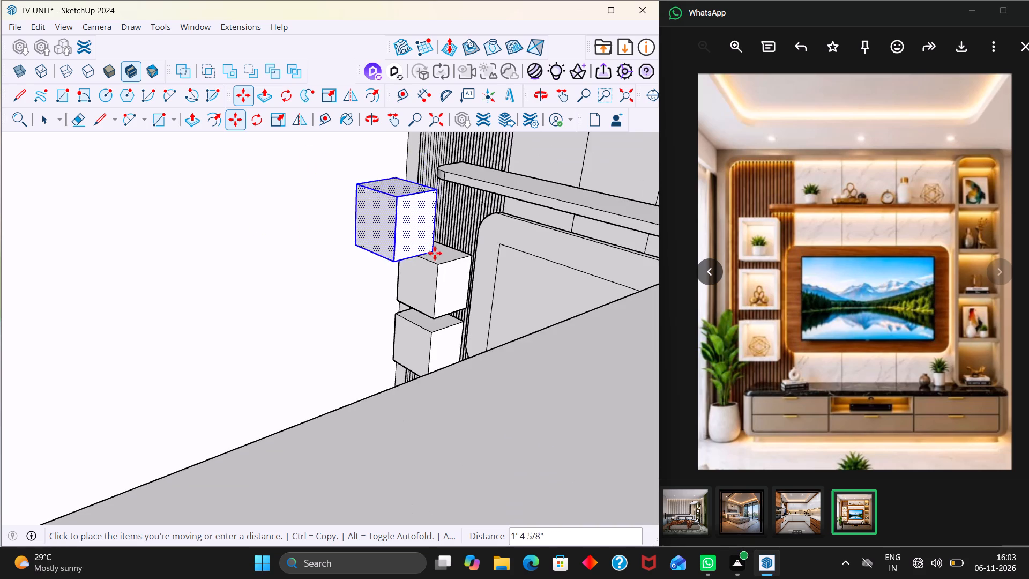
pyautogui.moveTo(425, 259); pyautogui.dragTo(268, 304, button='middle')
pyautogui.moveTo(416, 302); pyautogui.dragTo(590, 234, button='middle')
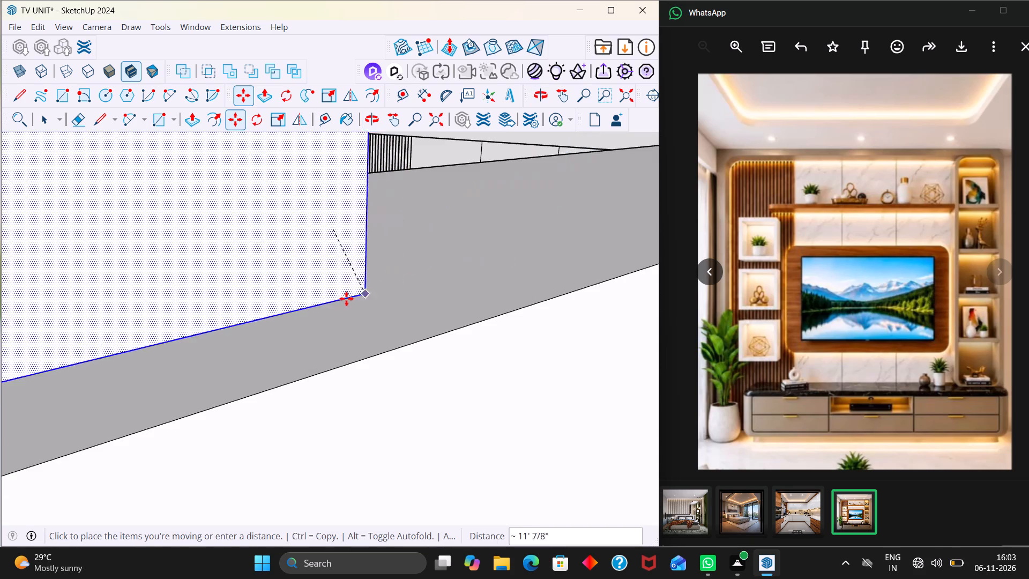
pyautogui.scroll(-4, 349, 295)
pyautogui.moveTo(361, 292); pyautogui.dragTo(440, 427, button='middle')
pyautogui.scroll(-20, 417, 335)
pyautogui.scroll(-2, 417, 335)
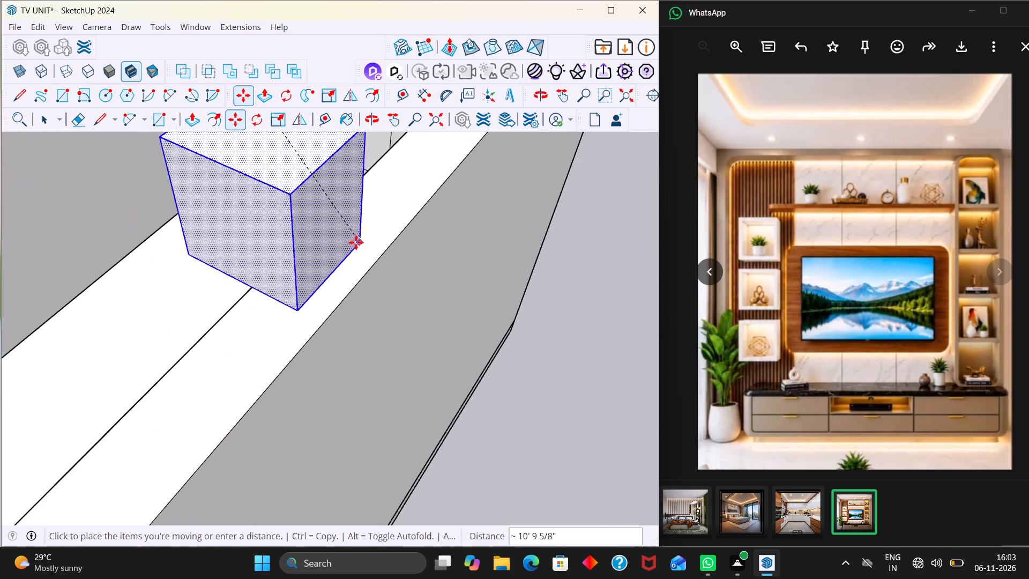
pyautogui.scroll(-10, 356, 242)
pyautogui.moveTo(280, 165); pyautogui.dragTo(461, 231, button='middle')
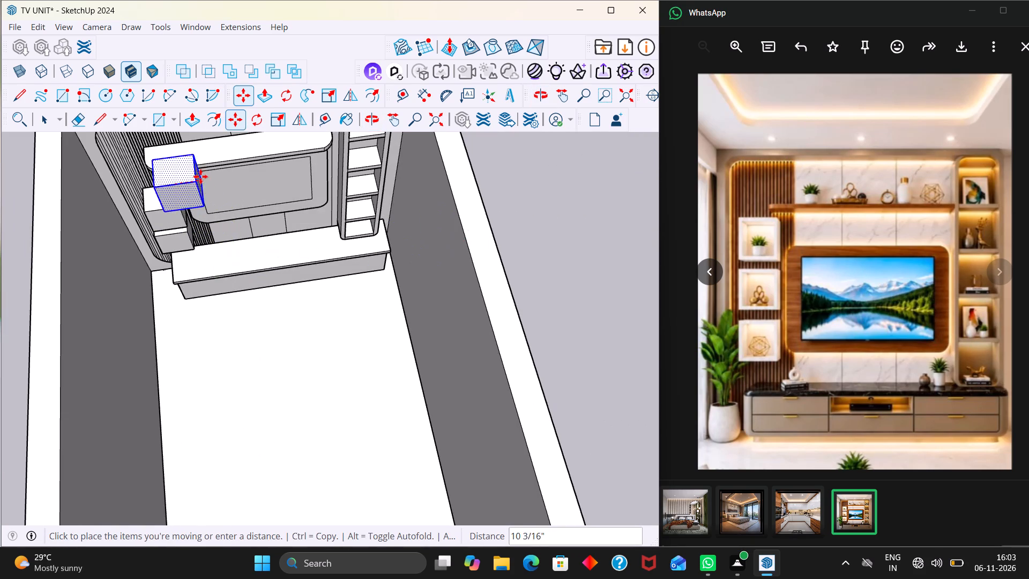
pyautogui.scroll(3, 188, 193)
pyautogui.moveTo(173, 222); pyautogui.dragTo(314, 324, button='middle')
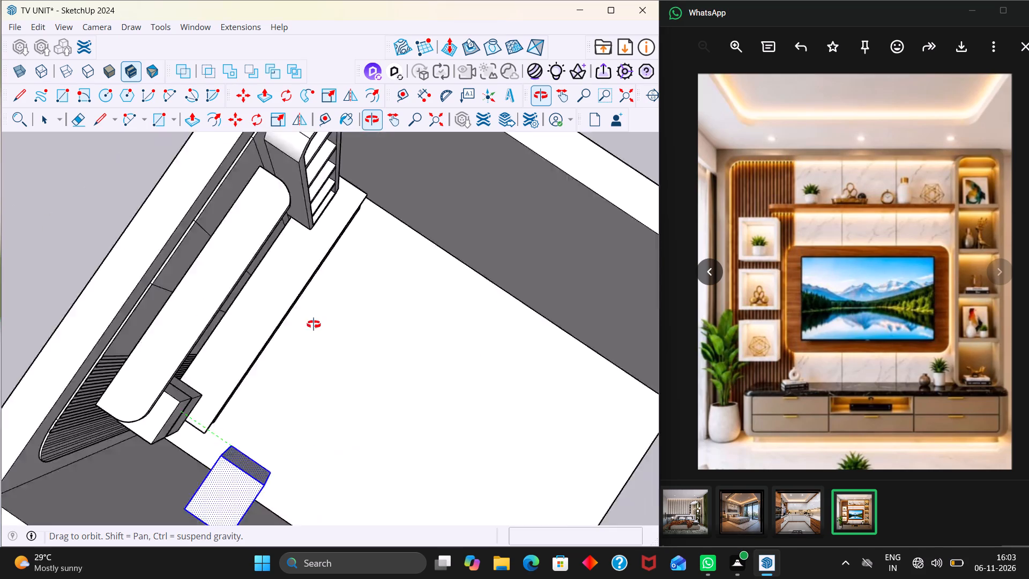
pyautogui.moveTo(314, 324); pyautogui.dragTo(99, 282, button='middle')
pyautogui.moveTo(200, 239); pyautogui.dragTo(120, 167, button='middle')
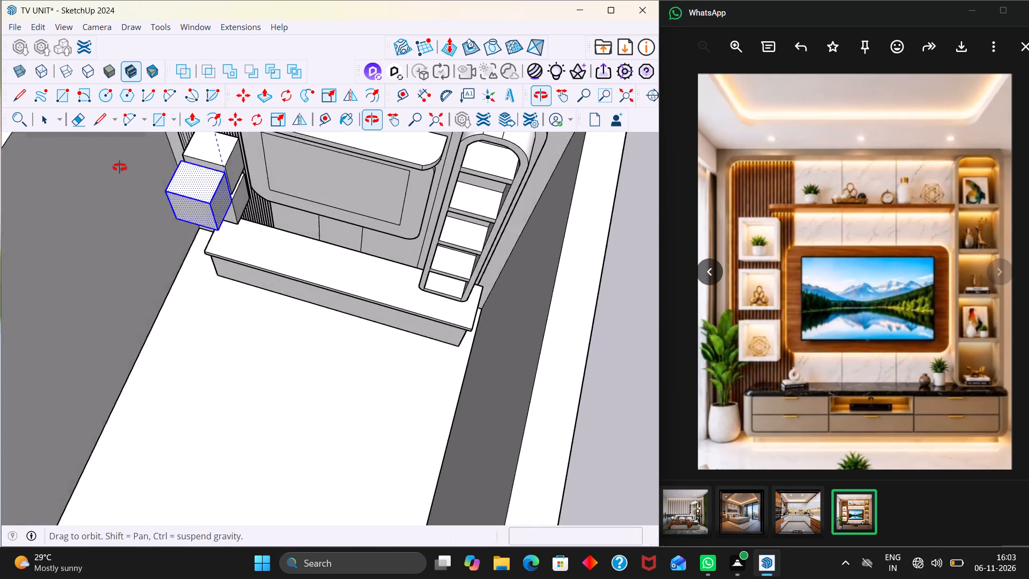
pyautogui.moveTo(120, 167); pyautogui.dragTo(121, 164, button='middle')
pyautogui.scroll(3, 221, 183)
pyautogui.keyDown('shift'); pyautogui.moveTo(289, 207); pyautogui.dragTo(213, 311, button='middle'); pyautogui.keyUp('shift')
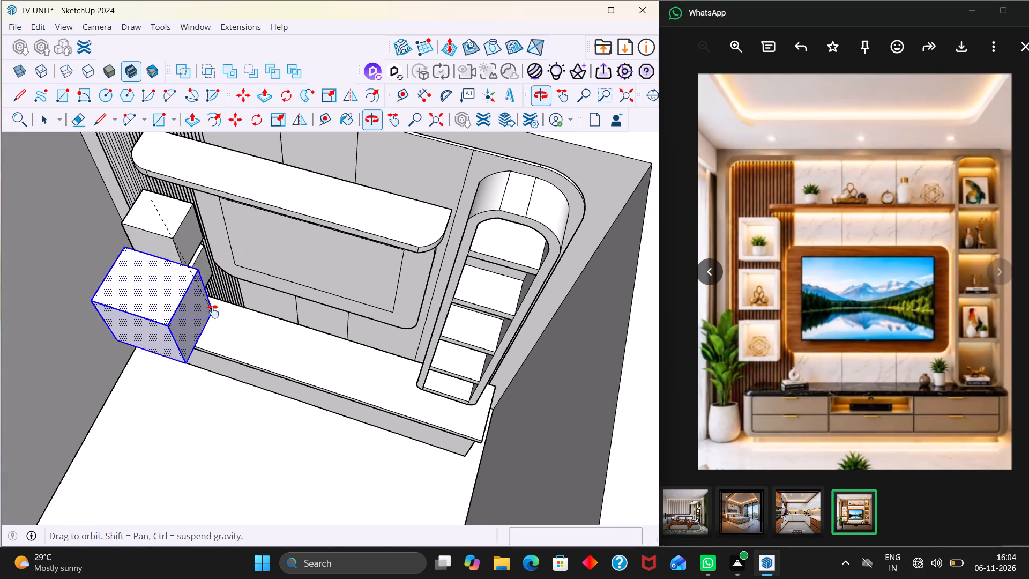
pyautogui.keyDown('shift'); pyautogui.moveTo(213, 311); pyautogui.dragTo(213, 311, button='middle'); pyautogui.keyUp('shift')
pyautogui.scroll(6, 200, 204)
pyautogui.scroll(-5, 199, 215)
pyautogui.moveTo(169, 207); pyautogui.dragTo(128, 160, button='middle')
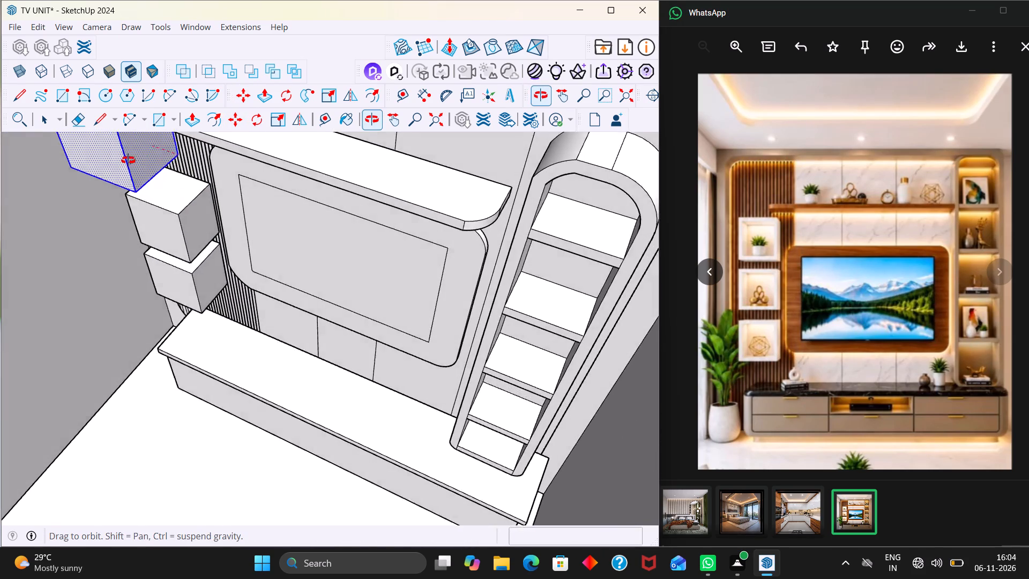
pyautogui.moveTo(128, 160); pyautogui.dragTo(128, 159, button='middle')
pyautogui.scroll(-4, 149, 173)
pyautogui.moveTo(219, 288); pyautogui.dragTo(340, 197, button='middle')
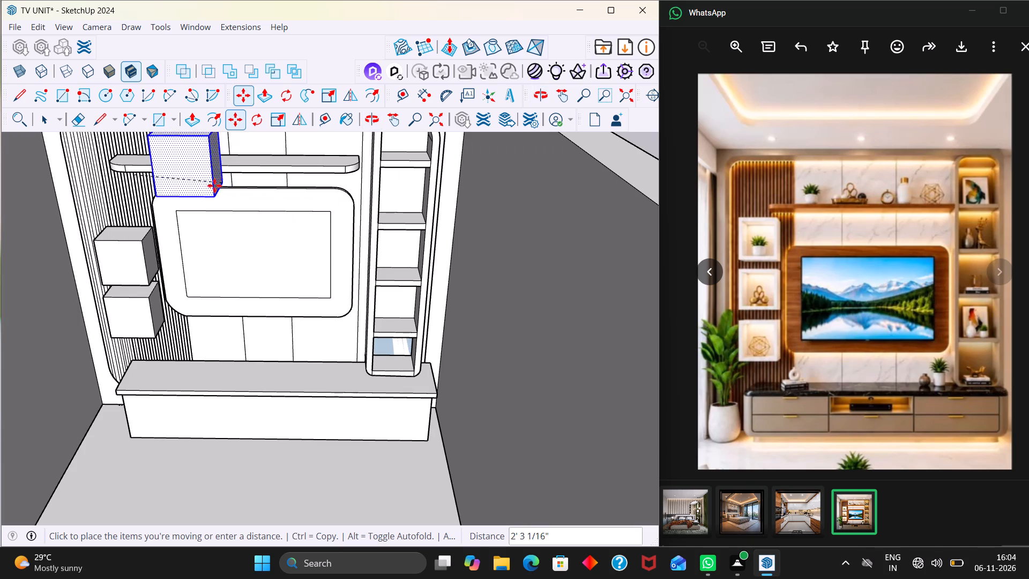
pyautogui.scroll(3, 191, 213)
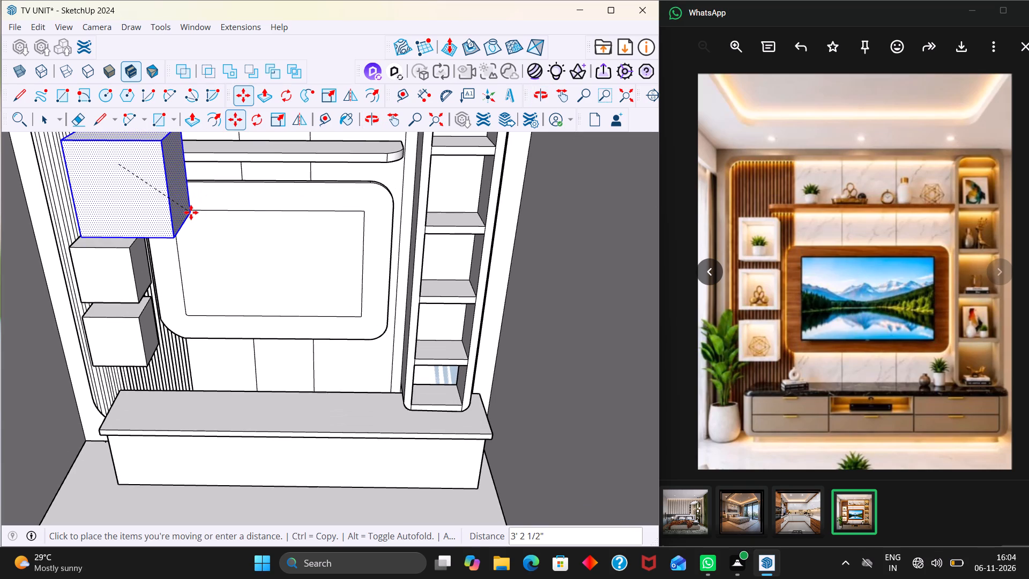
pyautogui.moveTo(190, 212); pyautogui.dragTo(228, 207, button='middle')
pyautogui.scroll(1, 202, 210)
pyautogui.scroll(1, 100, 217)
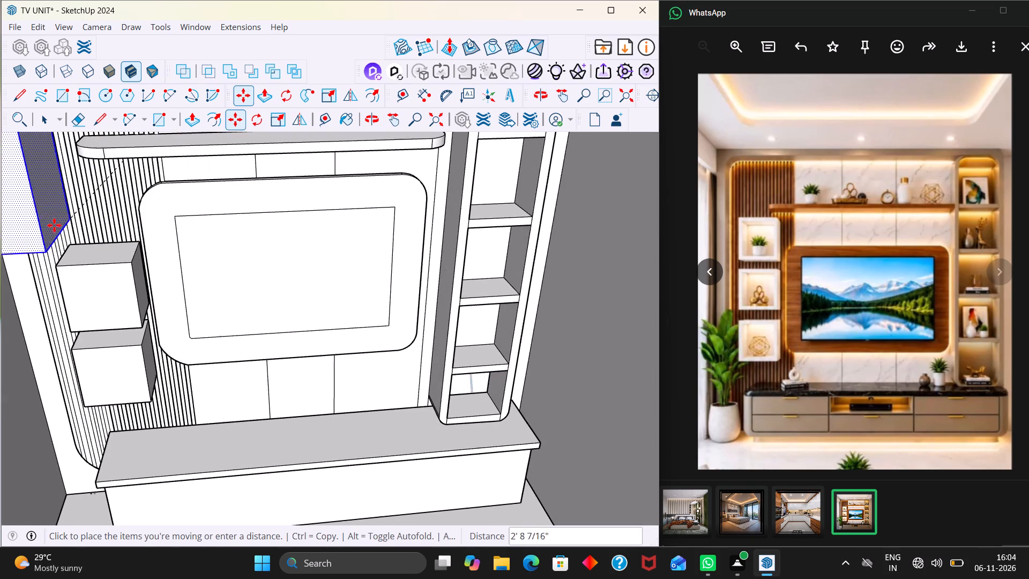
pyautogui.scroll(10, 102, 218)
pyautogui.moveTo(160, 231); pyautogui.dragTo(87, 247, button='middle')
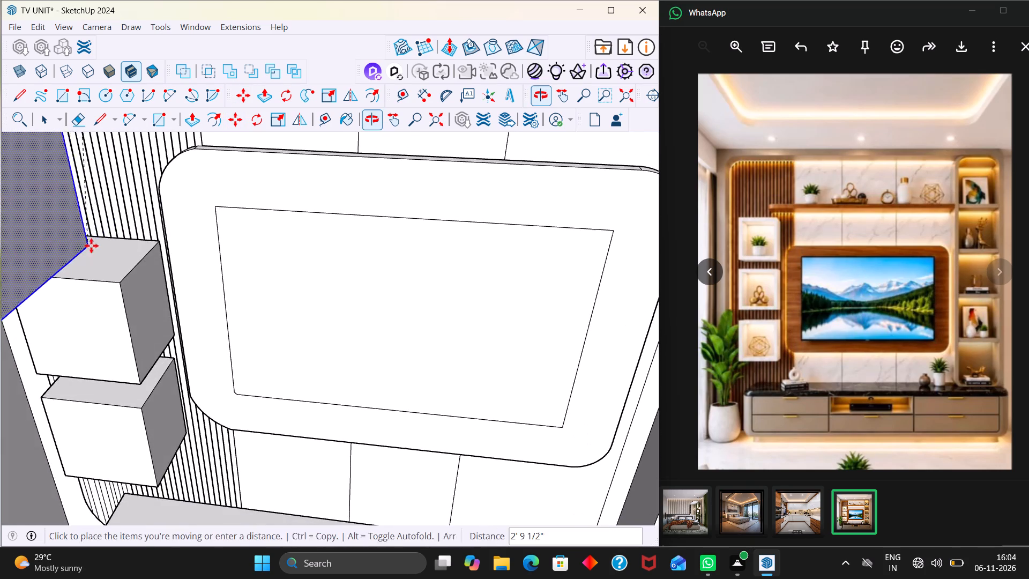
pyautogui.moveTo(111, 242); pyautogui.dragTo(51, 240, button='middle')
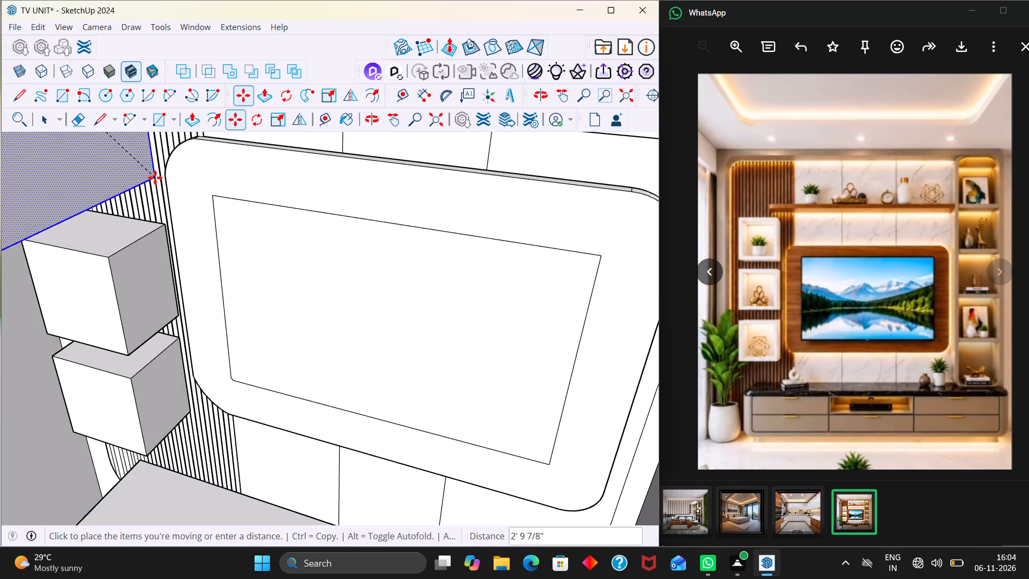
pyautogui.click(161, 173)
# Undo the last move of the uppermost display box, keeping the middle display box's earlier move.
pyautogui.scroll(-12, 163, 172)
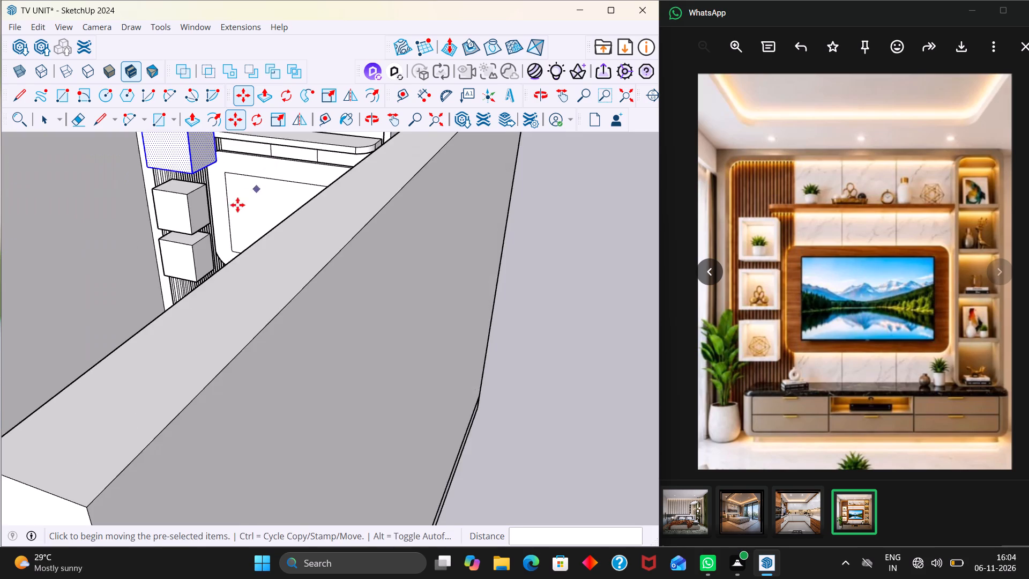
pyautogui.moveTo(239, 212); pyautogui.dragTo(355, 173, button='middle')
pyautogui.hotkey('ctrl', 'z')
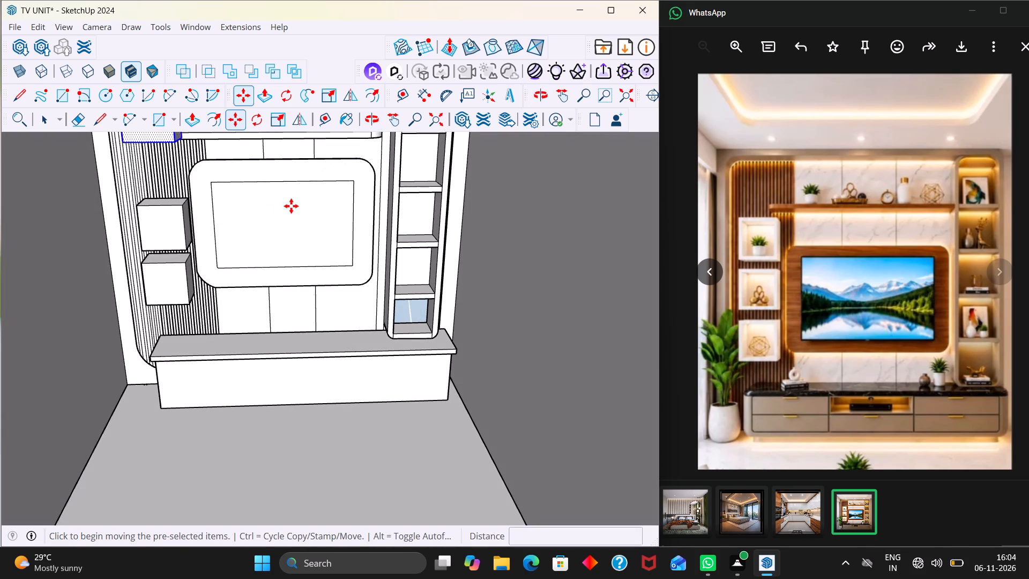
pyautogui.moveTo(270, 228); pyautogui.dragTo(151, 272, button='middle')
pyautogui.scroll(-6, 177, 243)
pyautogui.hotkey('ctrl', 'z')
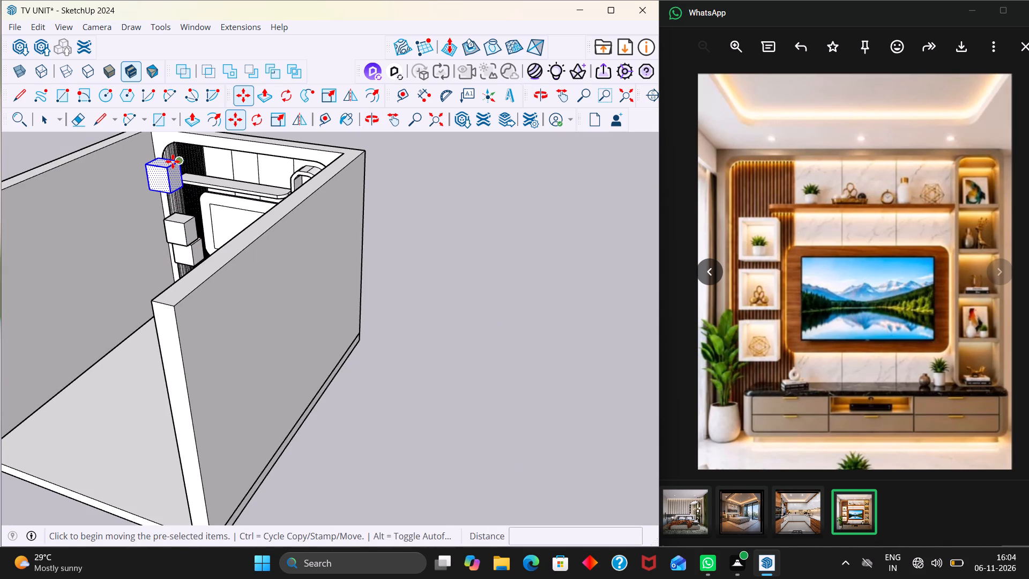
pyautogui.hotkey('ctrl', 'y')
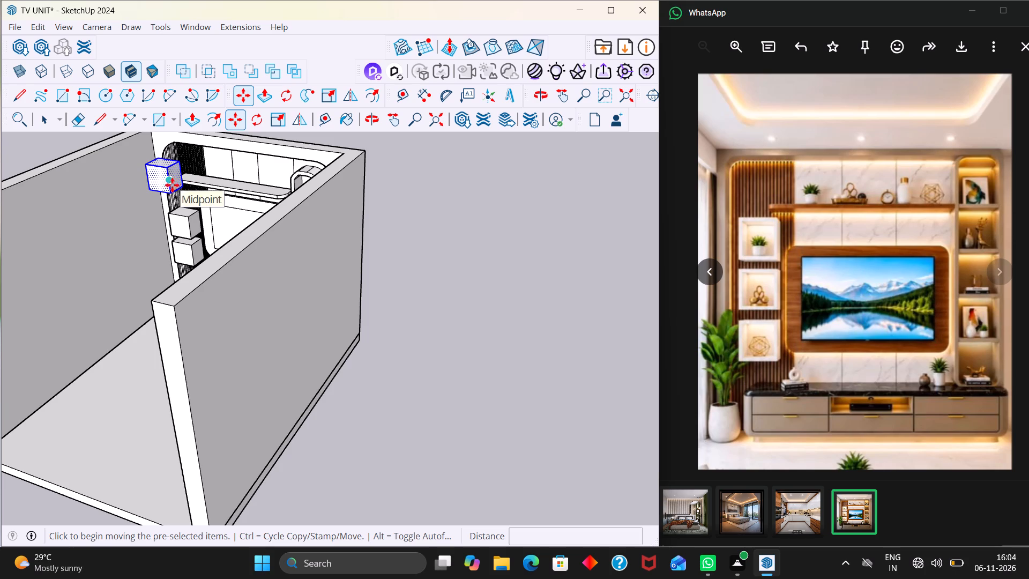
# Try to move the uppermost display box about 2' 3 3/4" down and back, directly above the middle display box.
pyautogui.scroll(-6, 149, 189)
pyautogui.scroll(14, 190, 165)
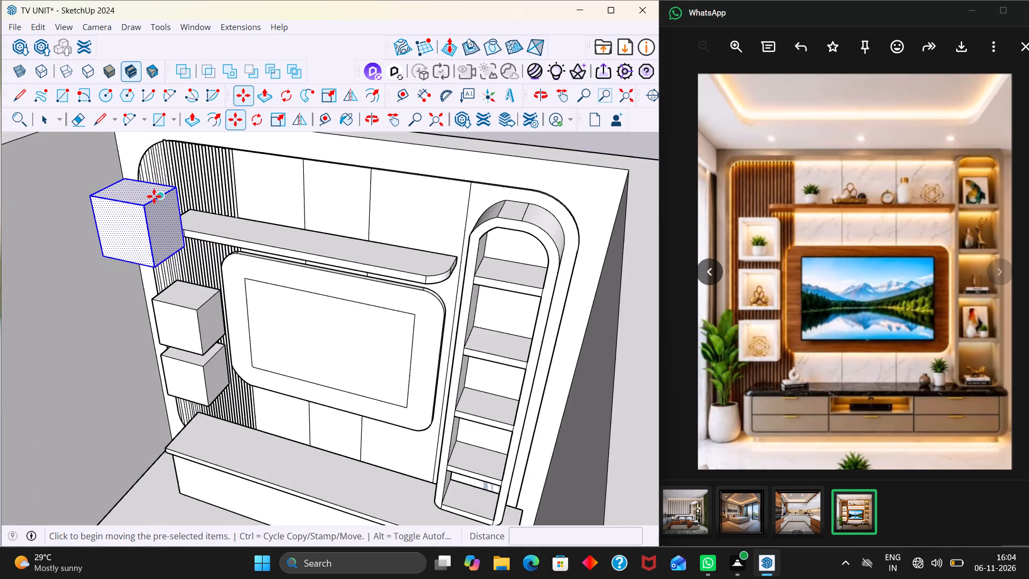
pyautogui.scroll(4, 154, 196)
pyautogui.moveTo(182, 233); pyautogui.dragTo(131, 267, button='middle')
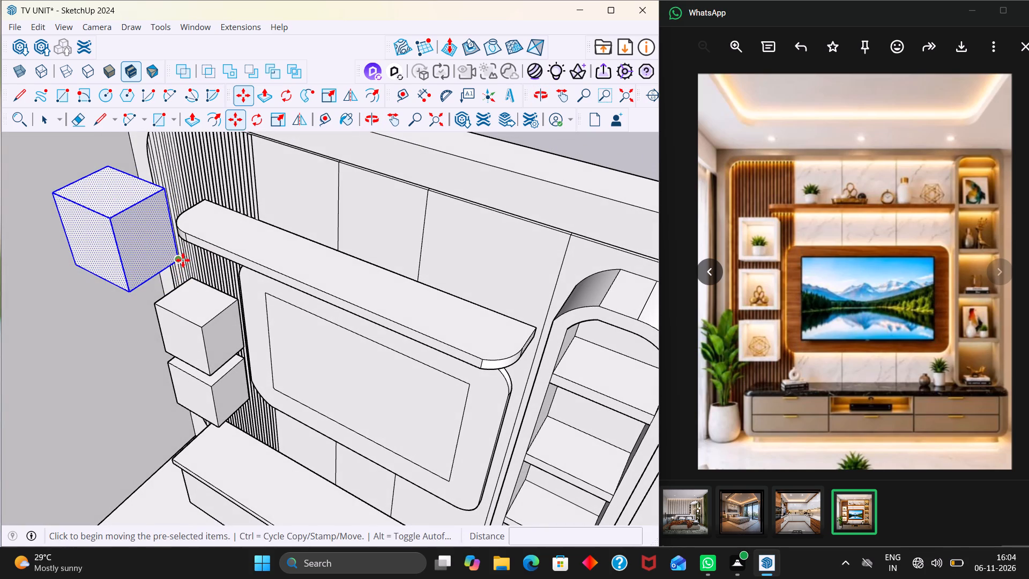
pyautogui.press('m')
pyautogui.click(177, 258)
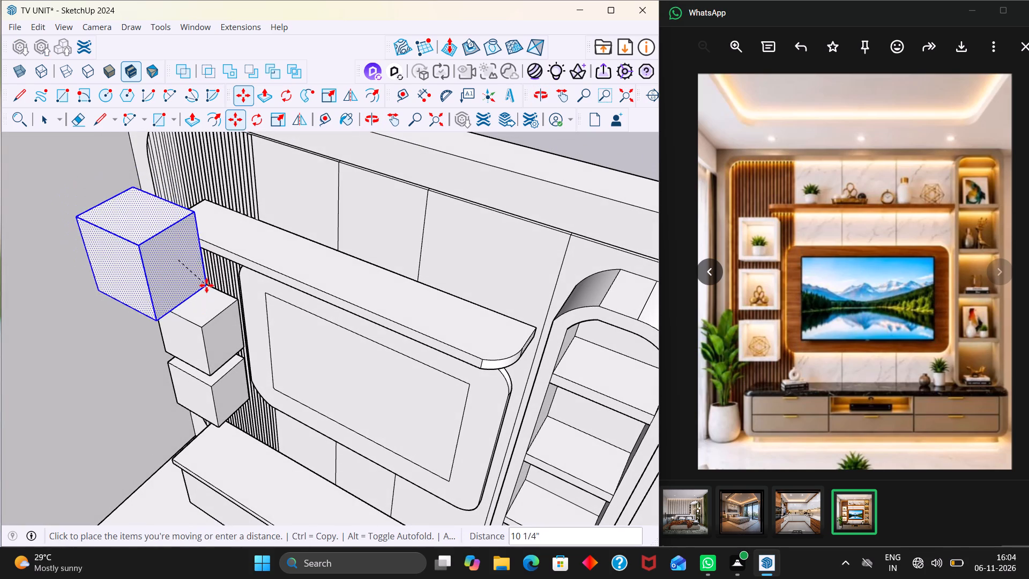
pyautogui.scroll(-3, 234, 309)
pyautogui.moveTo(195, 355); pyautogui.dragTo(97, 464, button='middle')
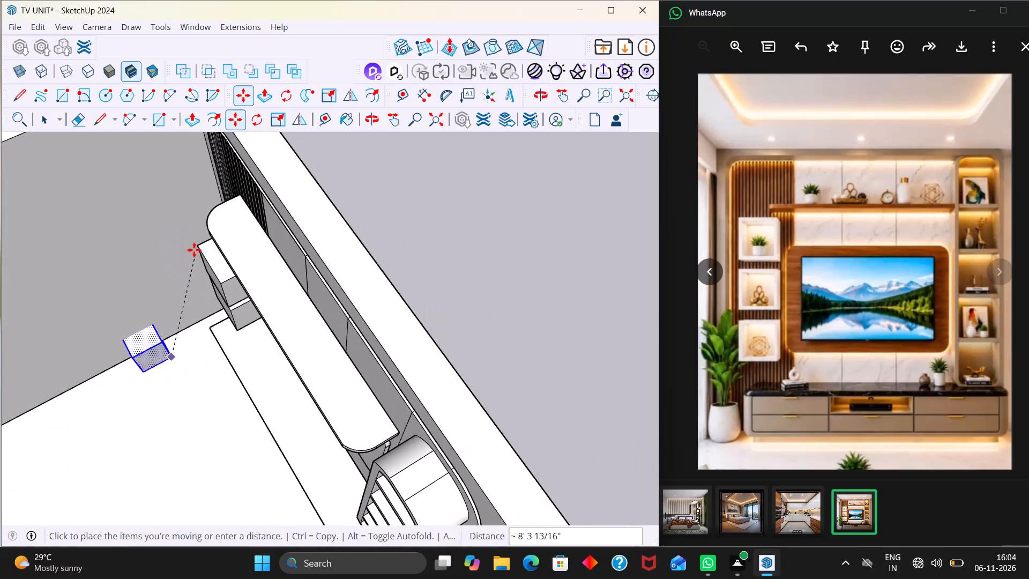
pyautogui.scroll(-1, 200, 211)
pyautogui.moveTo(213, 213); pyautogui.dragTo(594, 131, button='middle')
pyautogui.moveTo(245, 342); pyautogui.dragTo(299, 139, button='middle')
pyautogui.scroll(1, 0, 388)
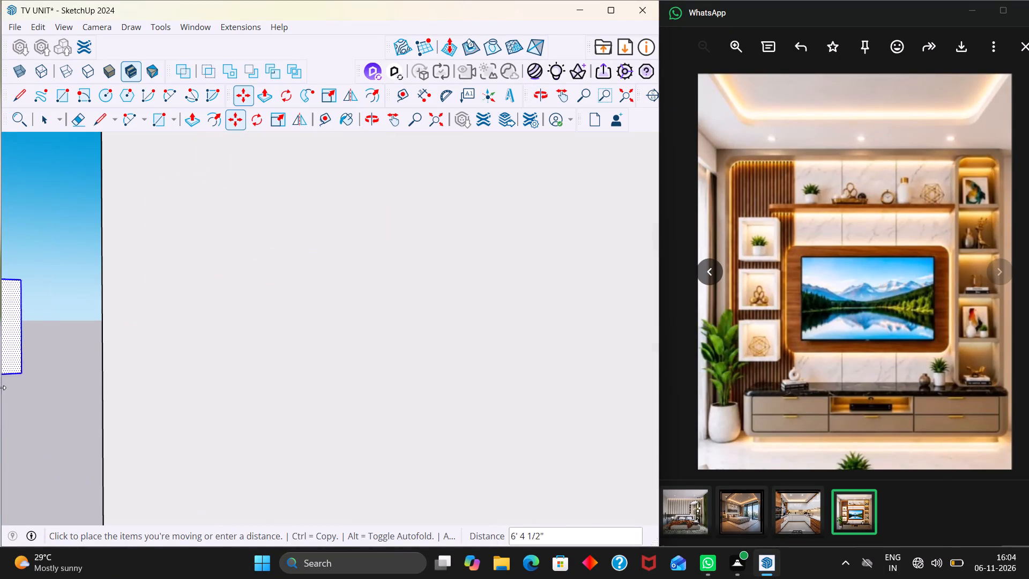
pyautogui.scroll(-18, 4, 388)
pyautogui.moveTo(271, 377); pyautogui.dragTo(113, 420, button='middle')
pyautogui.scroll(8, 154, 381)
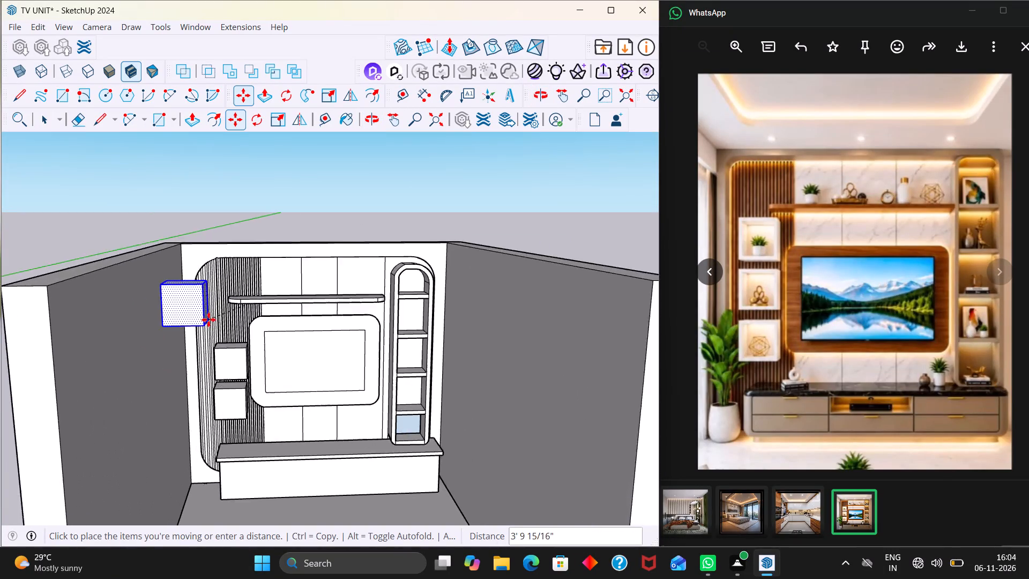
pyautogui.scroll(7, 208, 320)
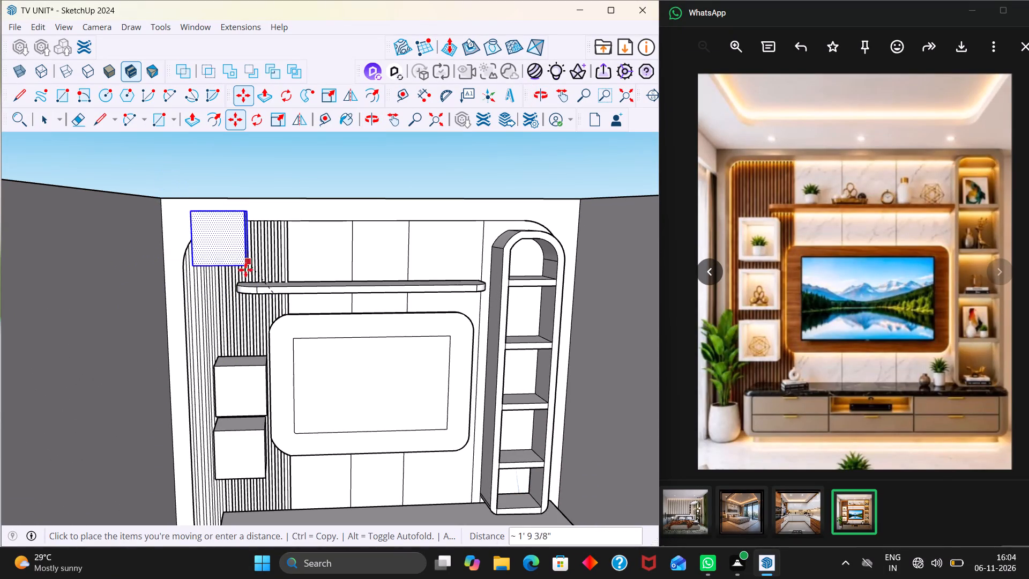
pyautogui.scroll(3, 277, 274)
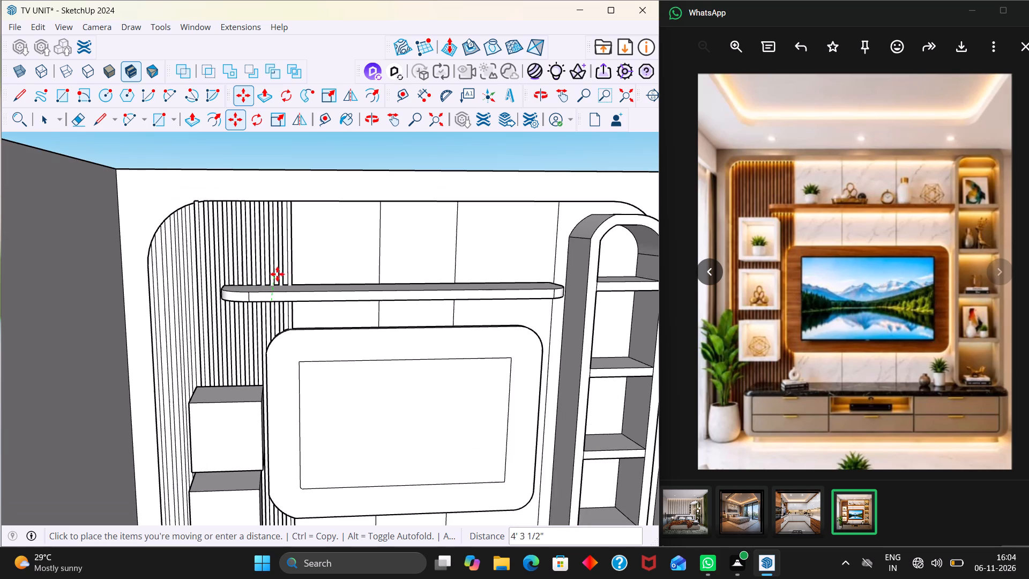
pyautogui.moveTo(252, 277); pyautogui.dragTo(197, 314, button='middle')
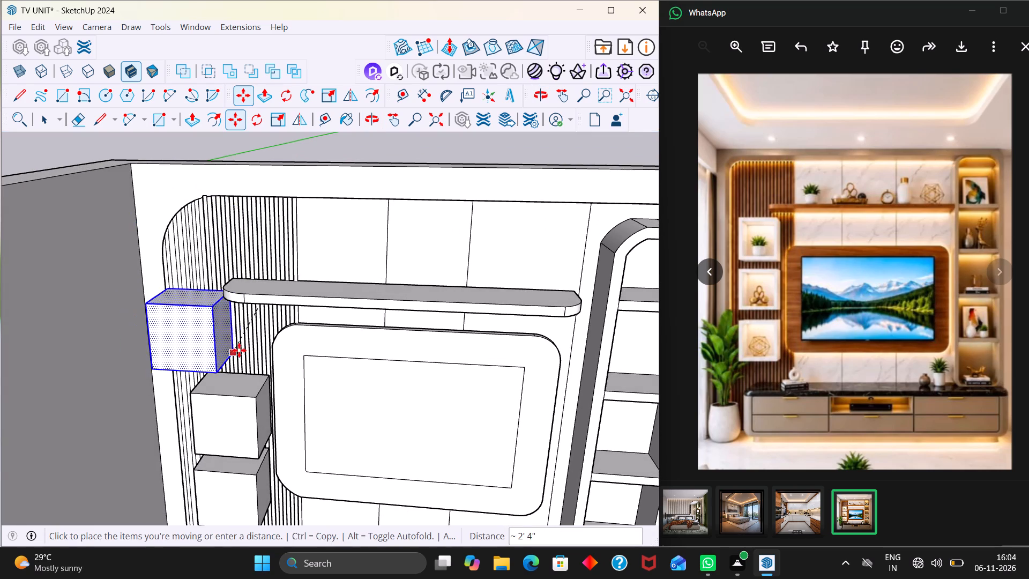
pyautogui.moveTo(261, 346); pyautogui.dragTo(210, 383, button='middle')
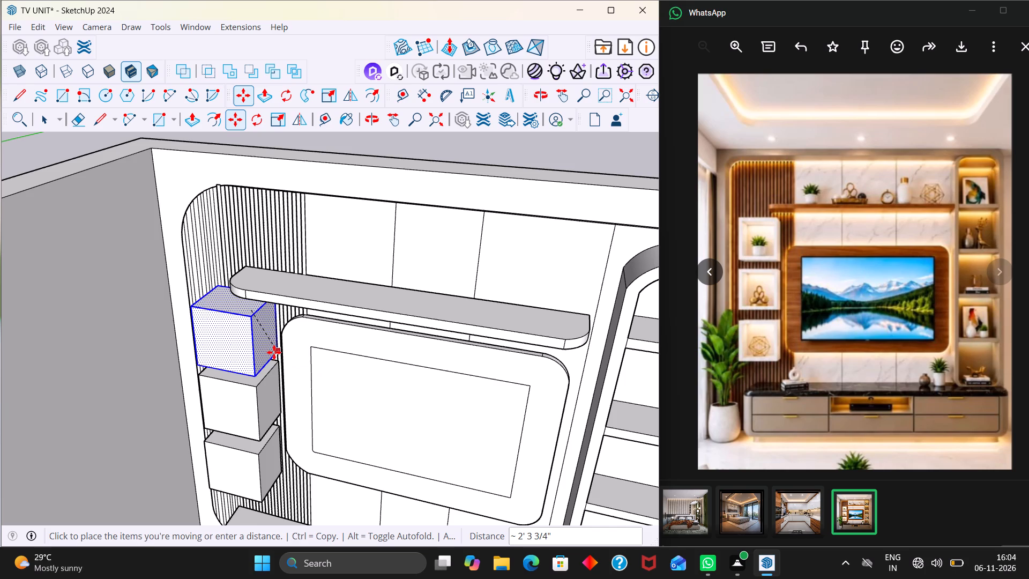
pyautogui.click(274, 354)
# Undo the last move of the uppermost display box and the three preceding moves of the middle display box.
pyautogui.moveTo(341, 364); pyautogui.dragTo(401, 272, button='middle')
pyautogui.scroll(-3, 339, 342)
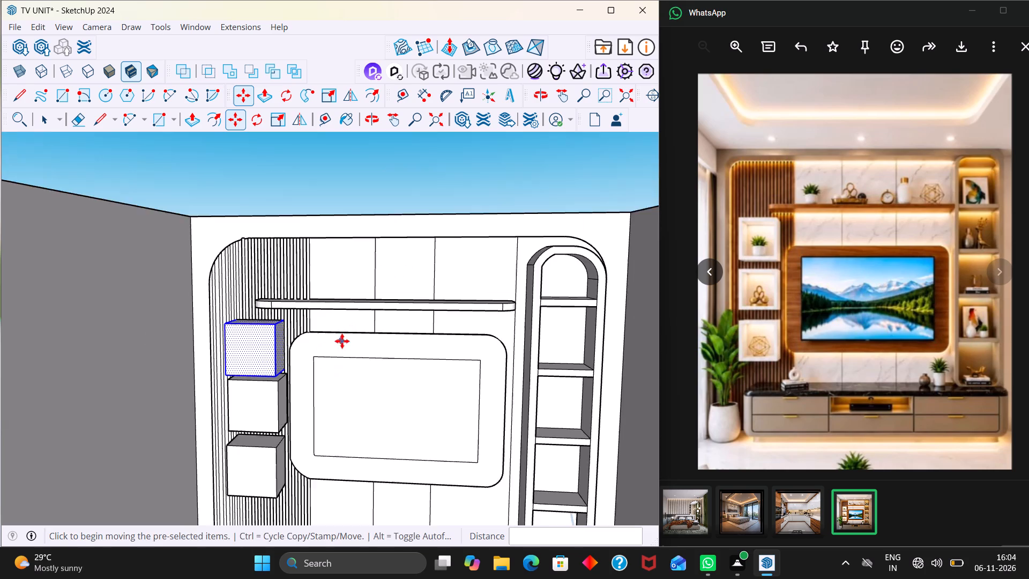
pyautogui.moveTo(320, 372); pyautogui.dragTo(335, 279, button='middle')
pyautogui.scroll(-4, 328, 318)
pyautogui.moveTo(328, 332); pyautogui.dragTo(323, 388, button='middle')
pyautogui.scroll(2, 309, 358)
pyautogui.moveTo(309, 357); pyautogui.dragTo(347, 356, button='middle')
pyautogui.hotkey('ctrl', 'z')
pyautogui.hotkey('ctrl', 'z')
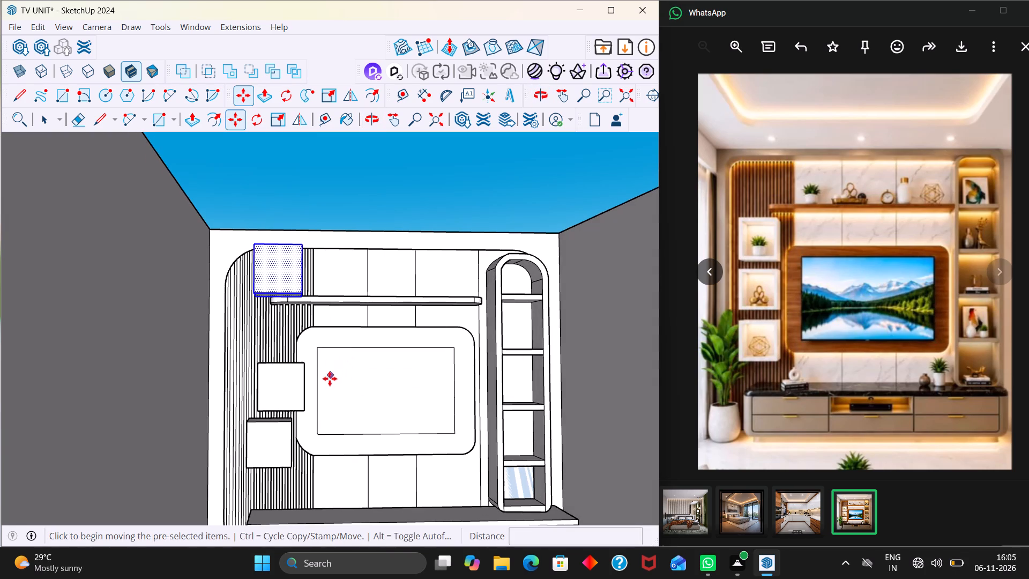
pyautogui.hotkey('ctrl', 'z')
pyautogui.hotkey('ctrl', 'z')
# Move the selected middle display box about 3' 7" down and back against the slatted panel, just above the lowest display box.
pyautogui.scroll(3, 335, 331)
pyautogui.moveTo(310, 369); pyautogui.dragTo(172, 378, button='middle')
pyautogui.click(257, 375)
pyautogui.moveTo(285, 459); pyautogui.dragTo(342, 420, button='middle')
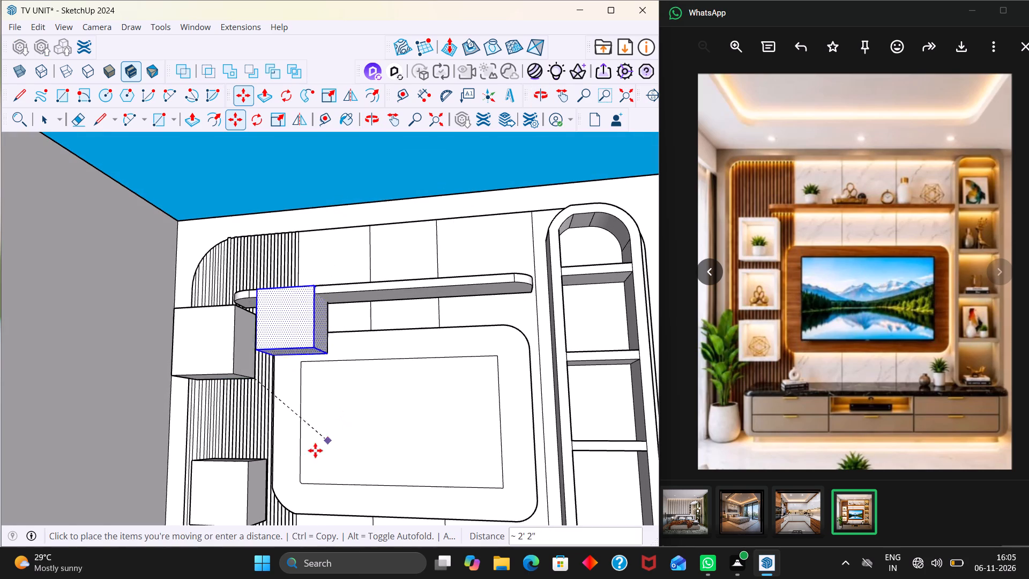
pyautogui.moveTo(330, 476); pyautogui.dragTo(394, 430, button='middle')
pyautogui.scroll(2, 298, 444)
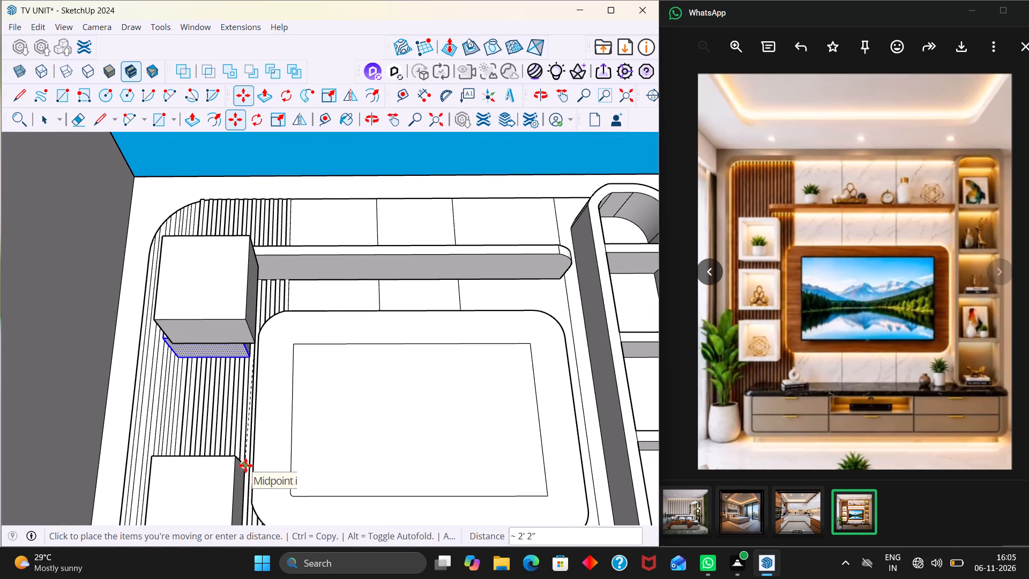
pyautogui.scroll(5, 245, 465)
pyautogui.scroll(-1, 227, 531)
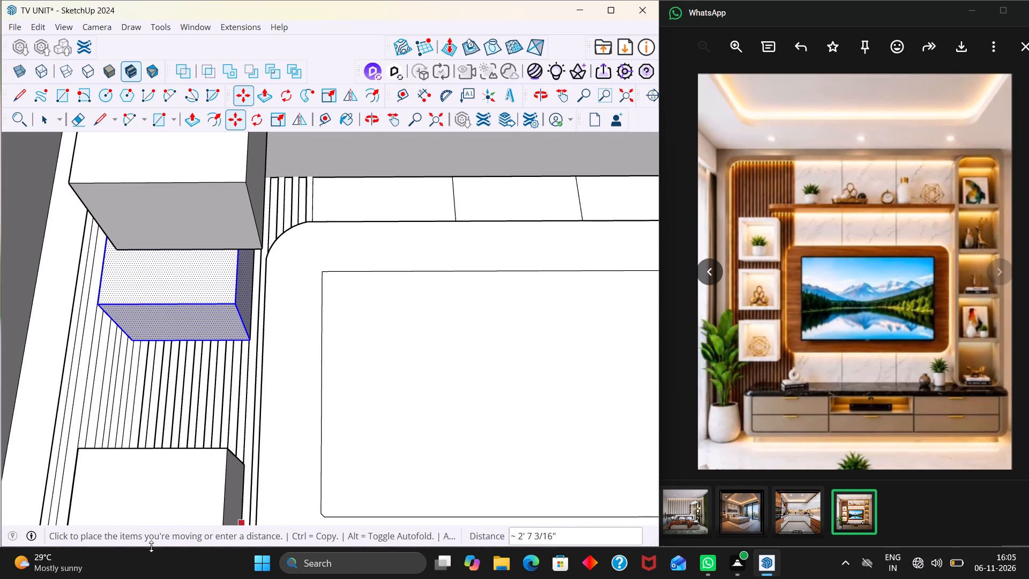
pyautogui.moveTo(244, 451); pyautogui.dragTo(74, 504, button='middle')
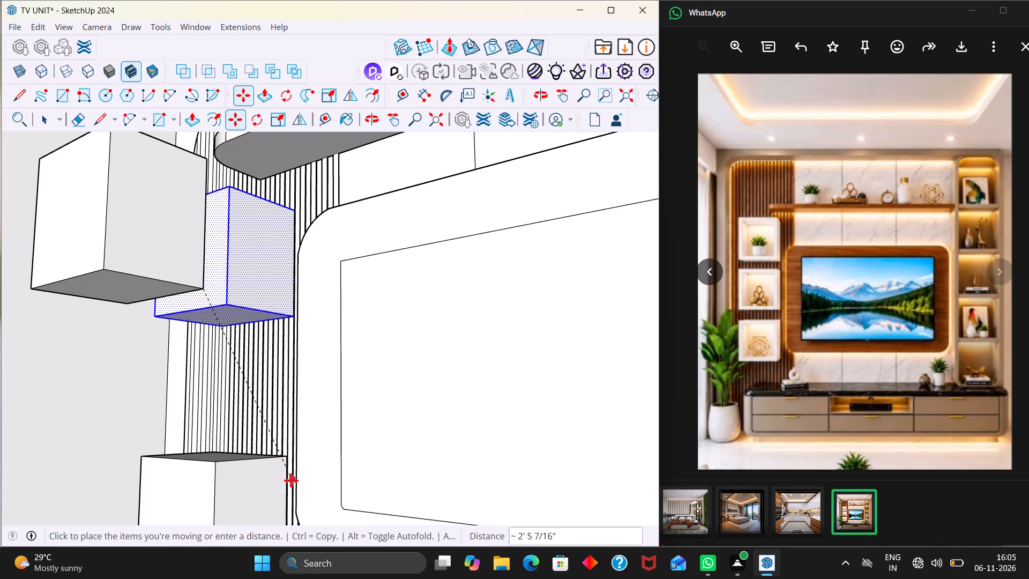
pyautogui.scroll(-7, 288, 470)
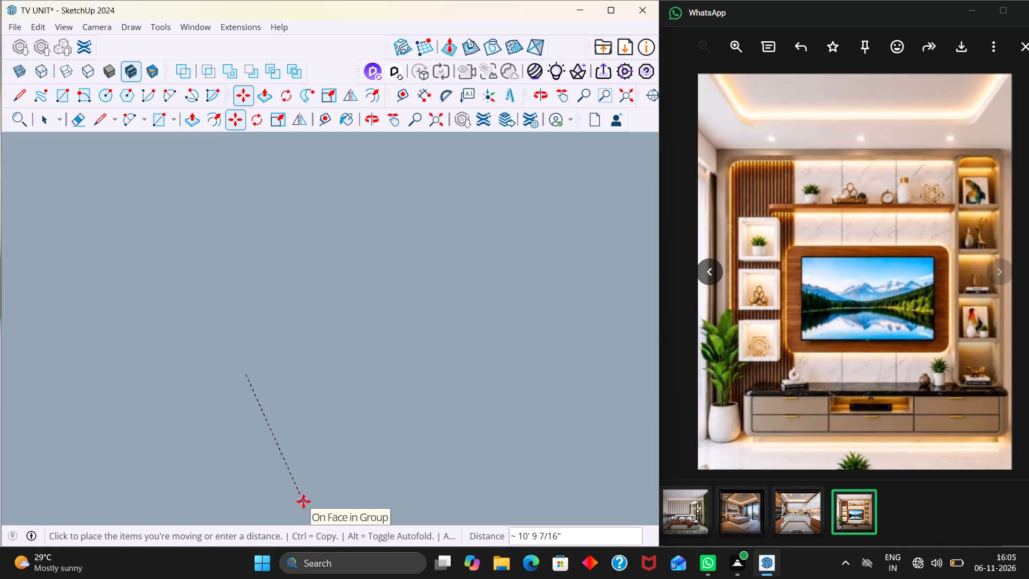
pyautogui.hotkey('shift', 'z')
pyautogui.moveTo(317, 427); pyautogui.dragTo(383, 410, button='middle')
pyautogui.scroll(11, 399, 429)
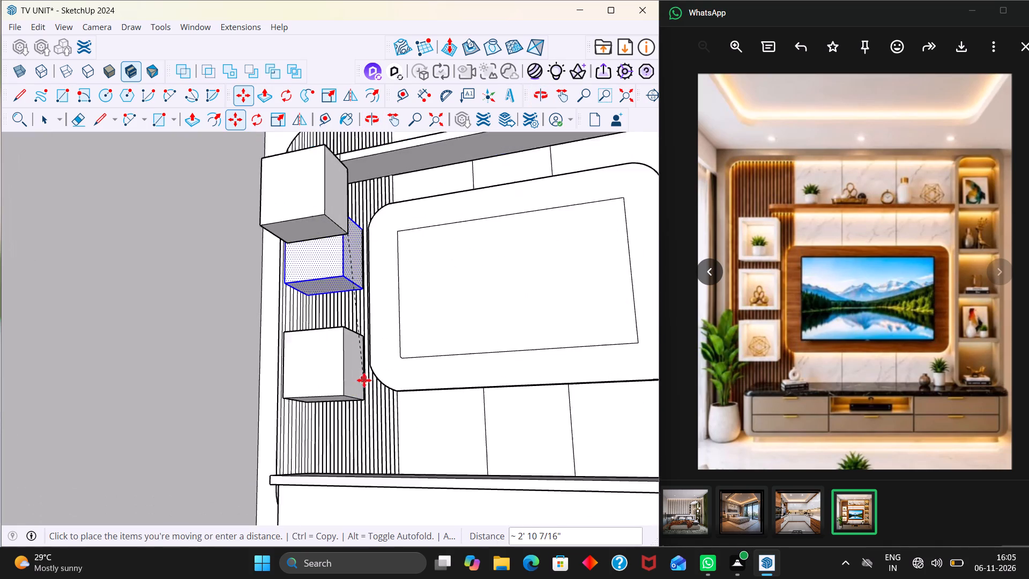
pyautogui.scroll(1, 364, 380)
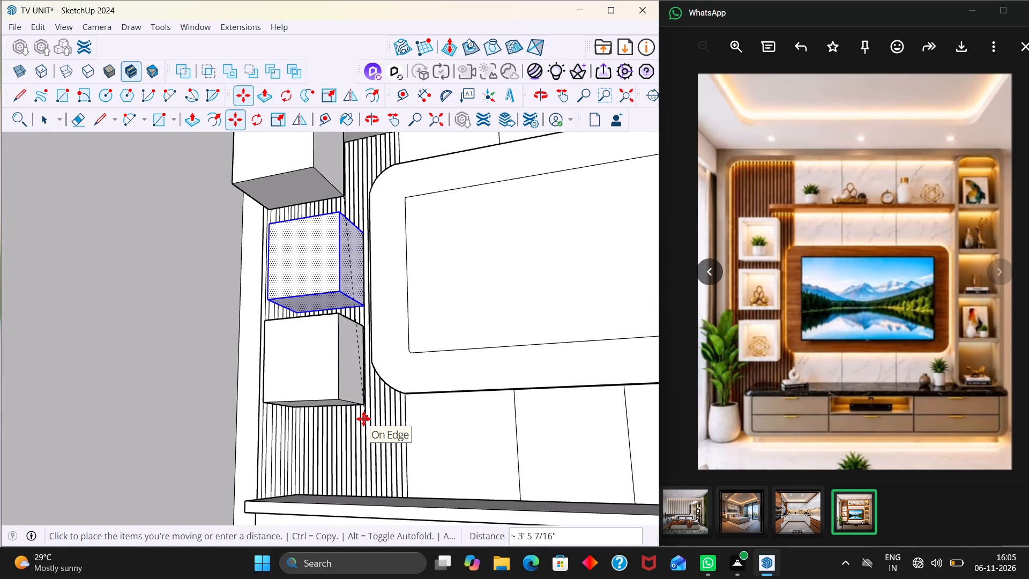
pyautogui.moveTo(368, 422); pyautogui.dragTo(450, 459, button='middle')
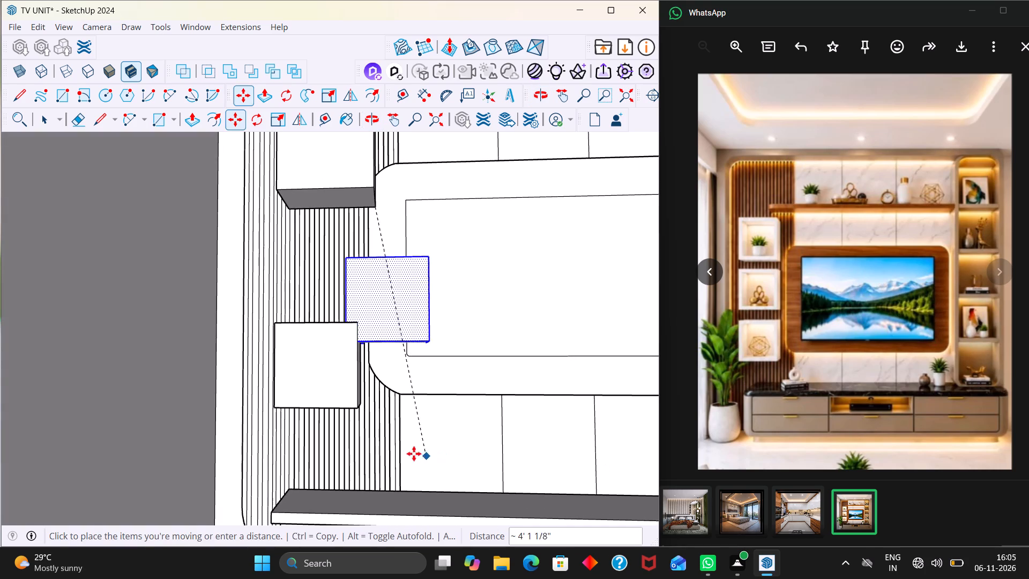
pyautogui.click(358, 426)
pyautogui.scroll(-2, 381, 401)
pyautogui.moveTo(379, 403); pyautogui.dragTo(325, 429, button='middle')
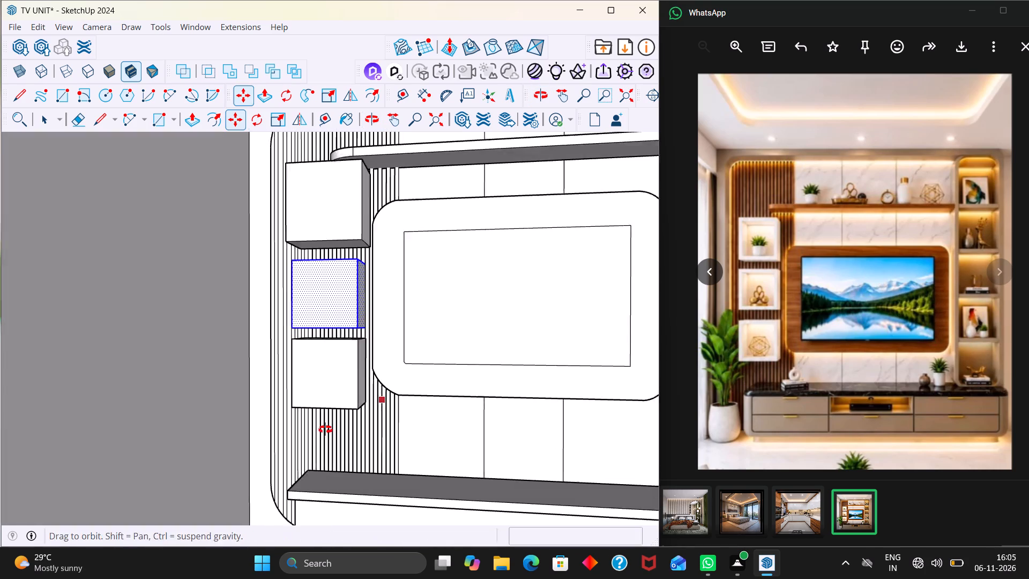
pyautogui.moveTo(325, 429); pyautogui.dragTo(316, 433, button='middle')
pyautogui.moveTo(334, 387); pyautogui.dragTo(260, 411, button='middle')
pyautogui.scroll(2, 293, 229)
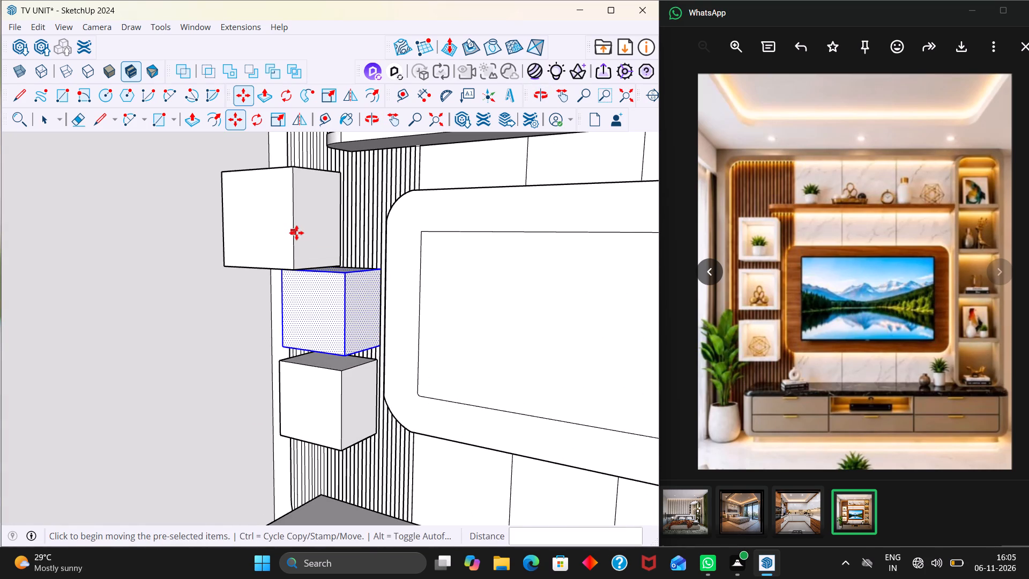
pyautogui.press('Escape')
pyautogui.press('space')
# Move the uppermost display box about 1' 7" back toward the slatted panel, directly above the middle display box.
pyautogui.scroll(-4, 312, 241)
pyautogui.moveTo(361, 276); pyautogui.dragTo(489, 233, button='middle')
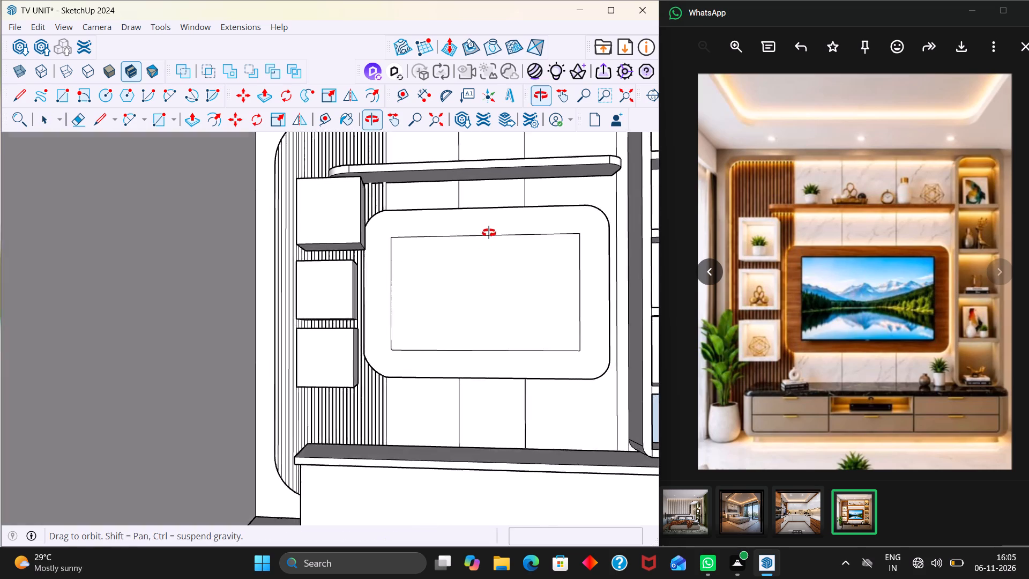
pyautogui.moveTo(489, 233); pyautogui.dragTo(160, 320, button='middle')
pyautogui.scroll(-5, 337, 272)
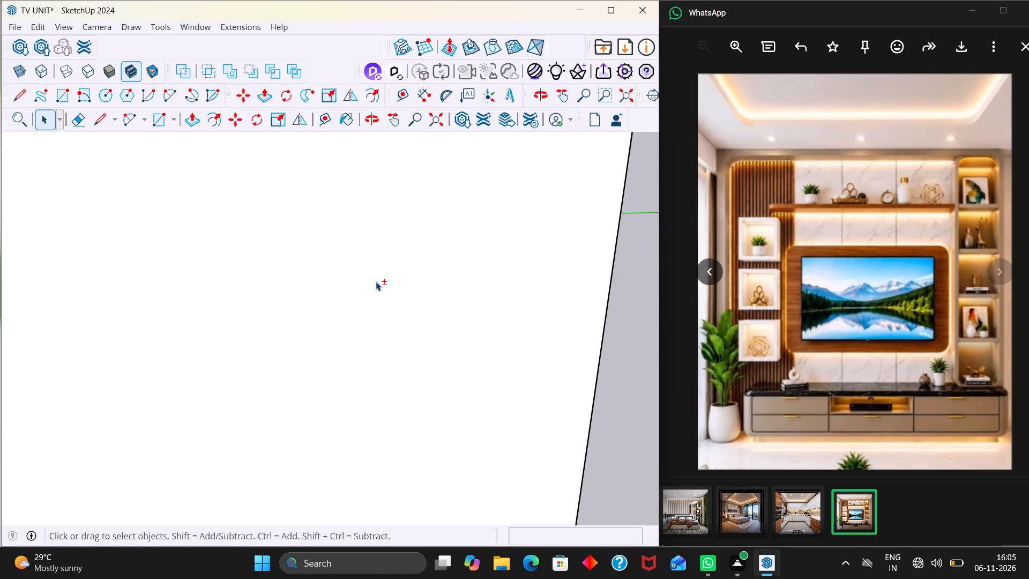
pyautogui.hotkey('shift', 'z')
pyautogui.scroll(-1, 416, 300)
pyautogui.hotkey('shift', 'z')
pyautogui.scroll(4, 355, 285)
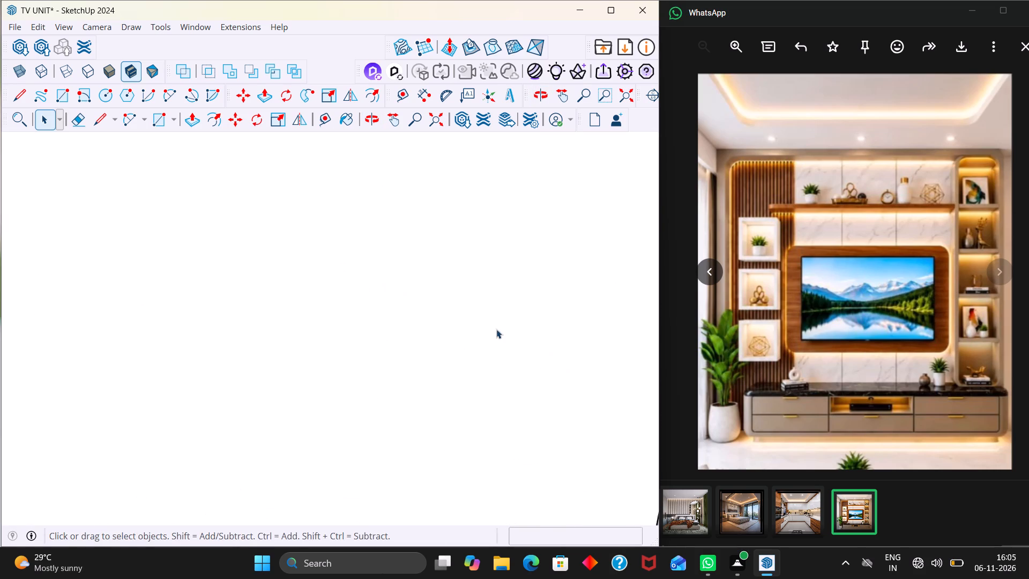
pyautogui.scroll(-11, 423, 325)
pyautogui.moveTo(256, 313); pyautogui.dragTo(402, 317, button='middle')
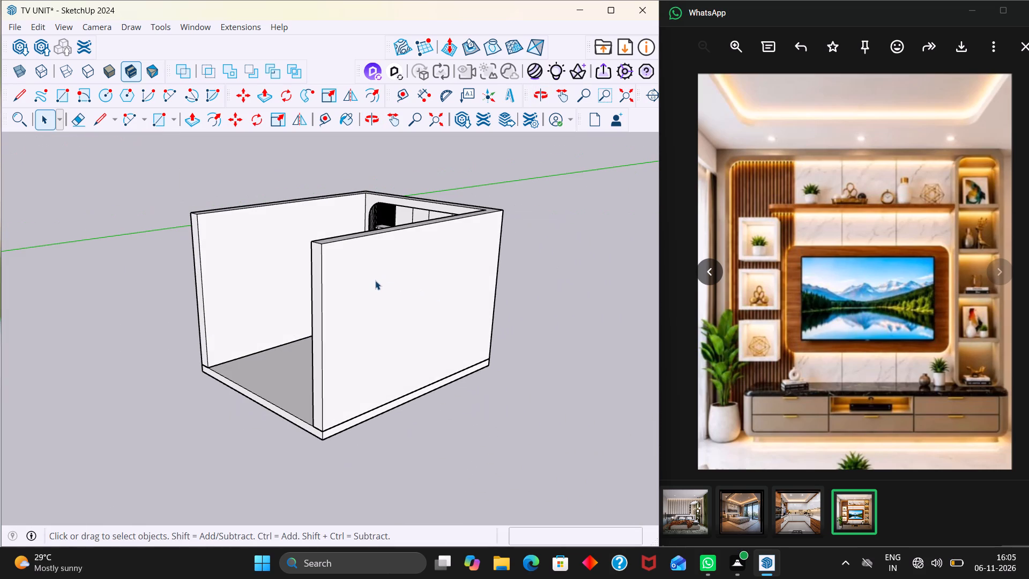
pyautogui.moveTo(333, 285); pyautogui.dragTo(428, 290, button='middle')
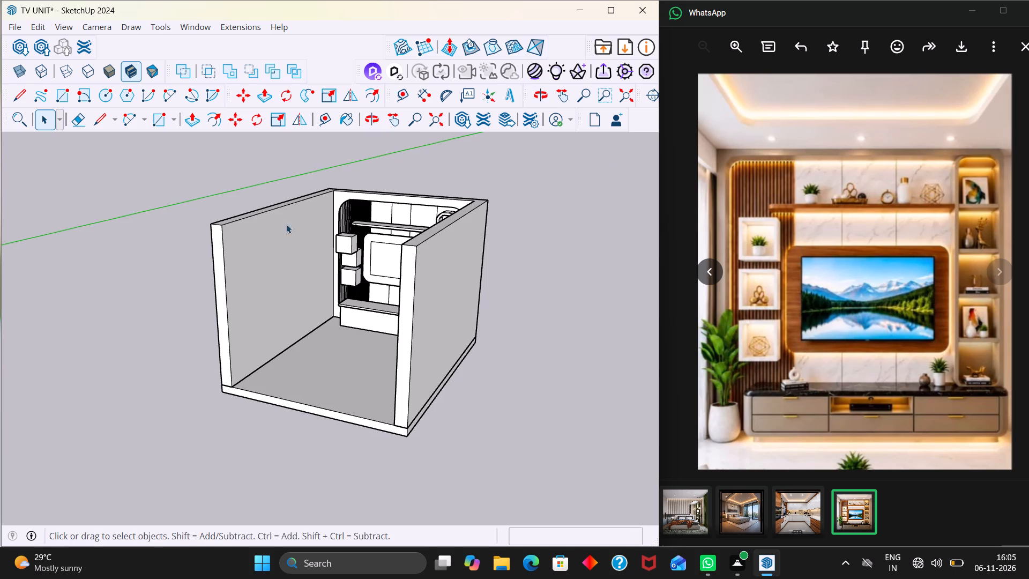
pyautogui.scroll(8, 325, 215)
pyautogui.moveTo(397, 277); pyautogui.dragTo(337, 281, button='middle')
pyautogui.scroll(3, 370, 268)
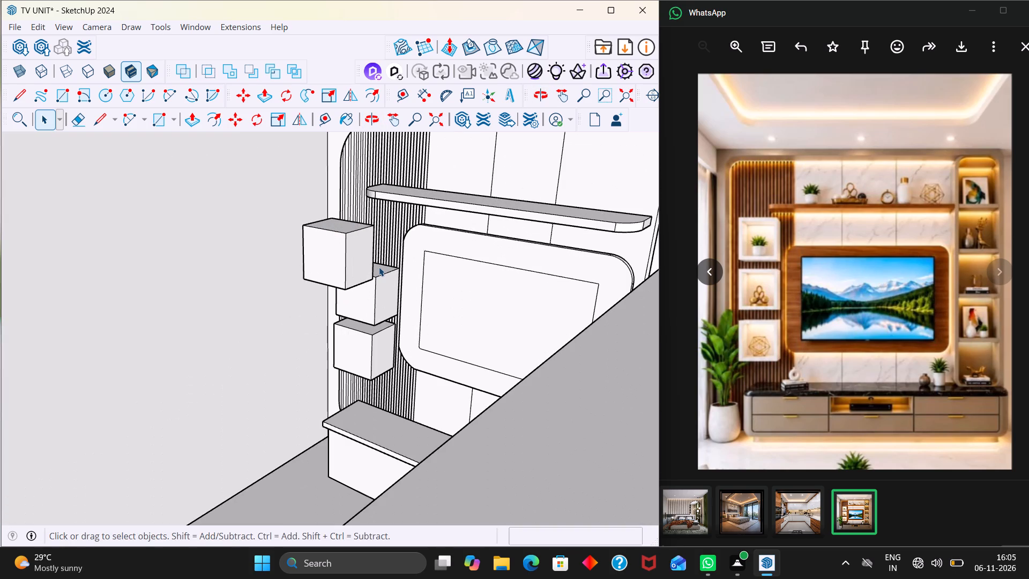
pyautogui.scroll(-1, 275, 234)
pyautogui.moveTo(275, 234); pyautogui.dragTo(335, 295, button='middle')
pyautogui.scroll(4, 335, 294)
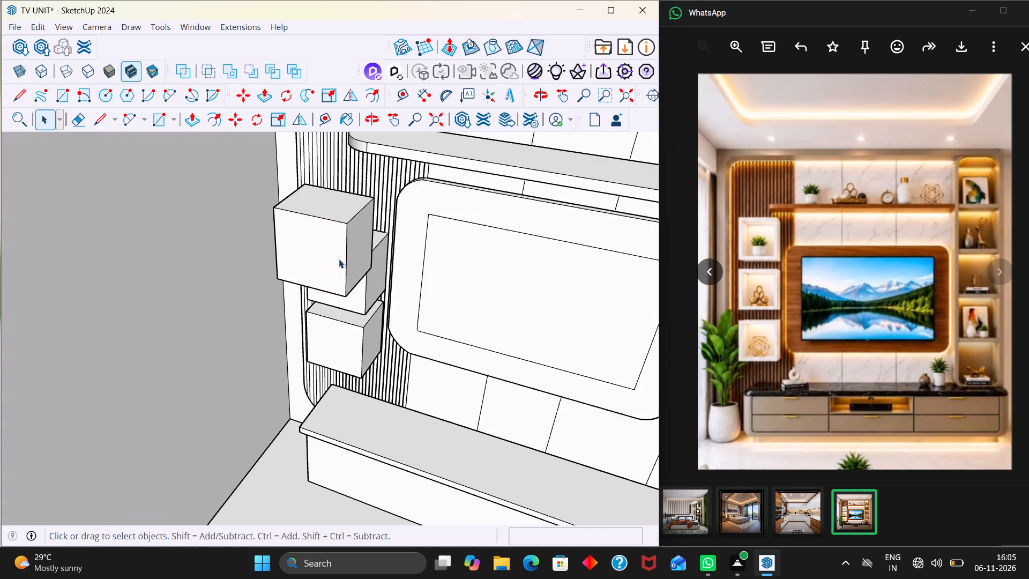
pyautogui.tripleClick(331, 256)
pyautogui.press('m')
pyautogui.moveTo(389, 265); pyautogui.dragTo(304, 221, button='middle')
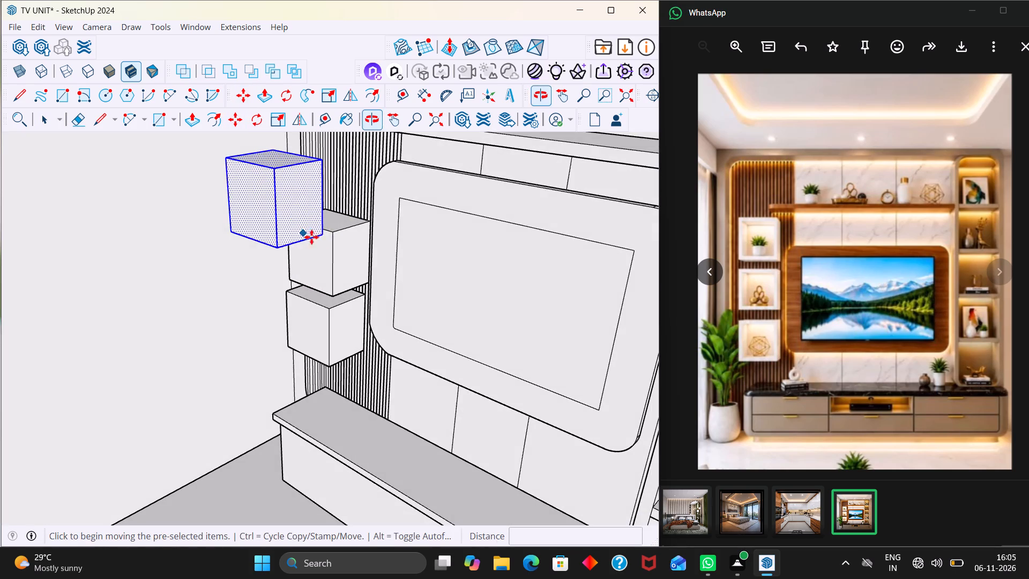
pyautogui.click(319, 231)
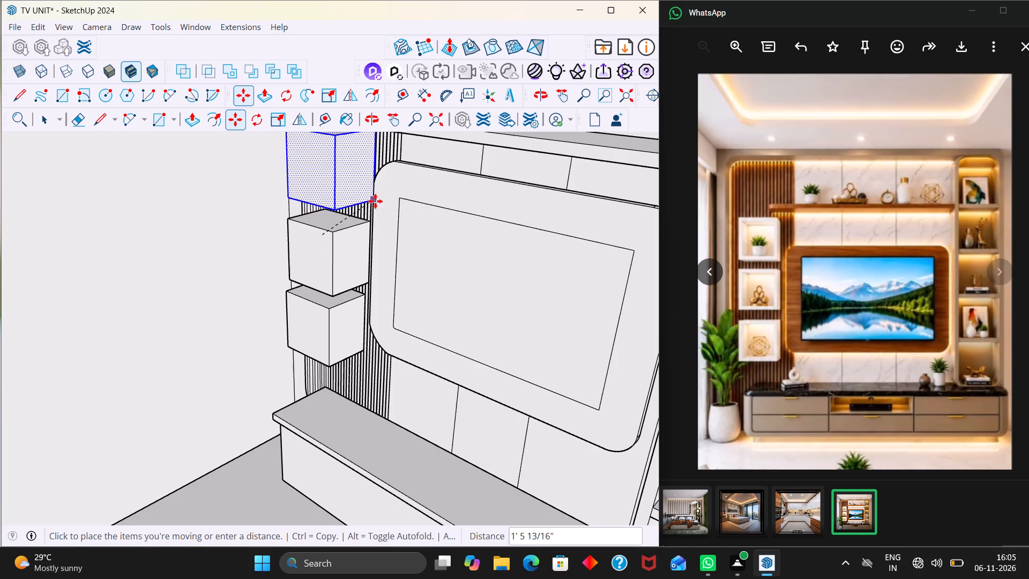
pyautogui.scroll(6, 370, 204)
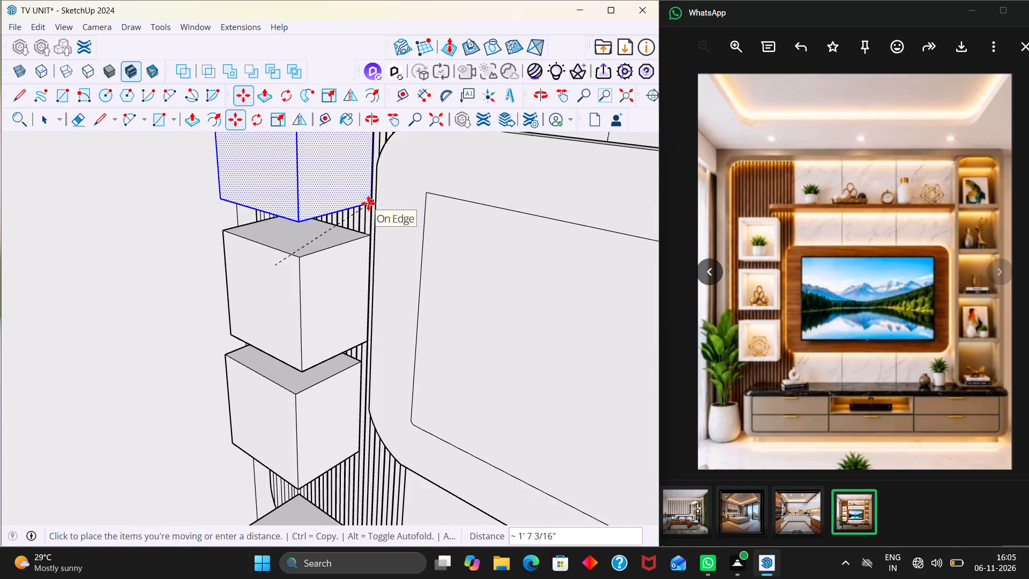
pyautogui.scroll(6, 368, 203)
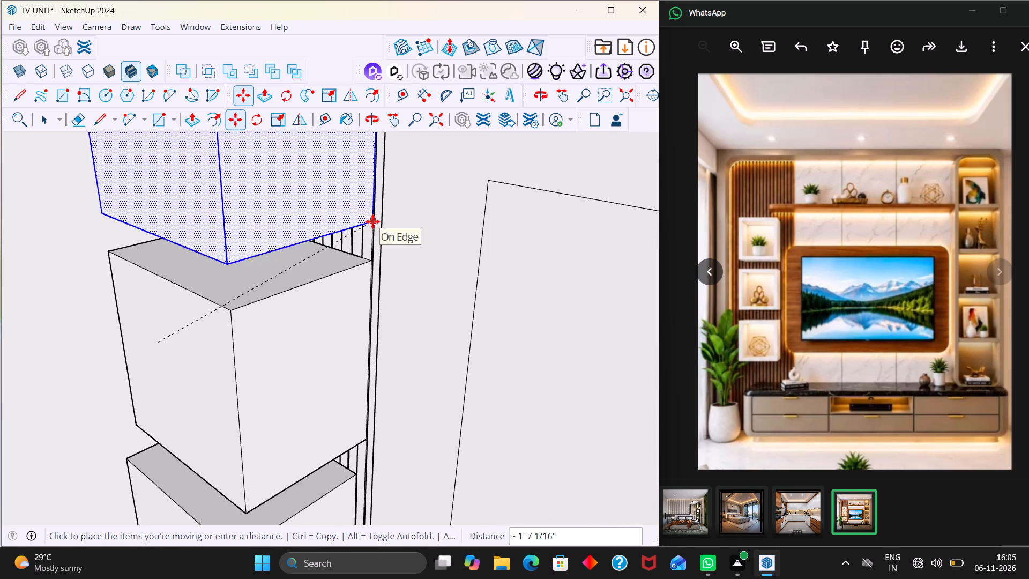
pyautogui.click(373, 224)
pyautogui.scroll(-20, 374, 207)
pyautogui.scroll(-4, 374, 207)
pyautogui.press('space')
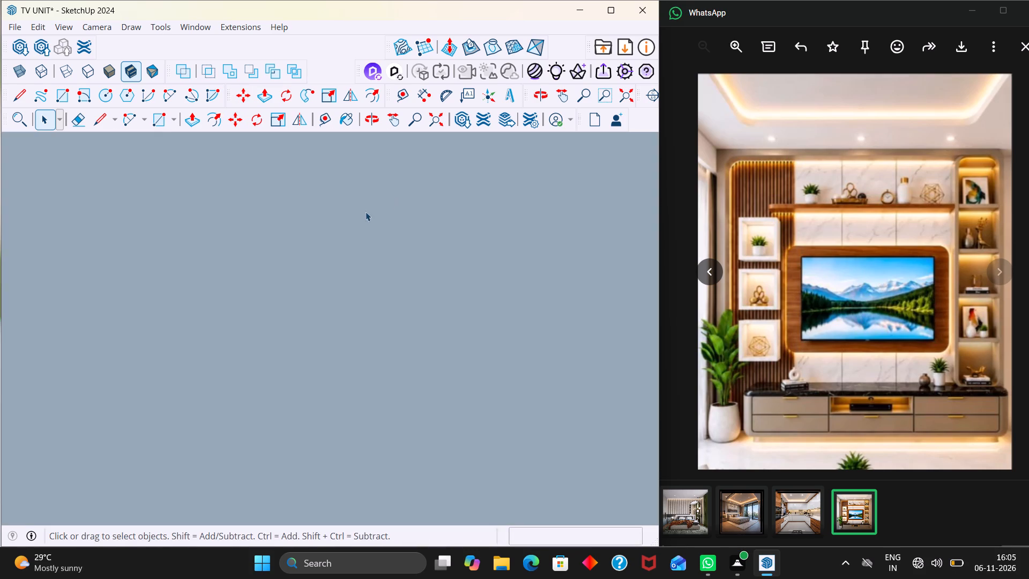
# Examine the alignment and spacing of the three stacked display boxes within the whole wall unit.
pyautogui.hotkey('shift', 'z')
pyautogui.scroll(-6, 372, 219)
pyautogui.click(532, 284)
pyautogui.moveTo(437, 281); pyautogui.dragTo(466, 286, button='middle')
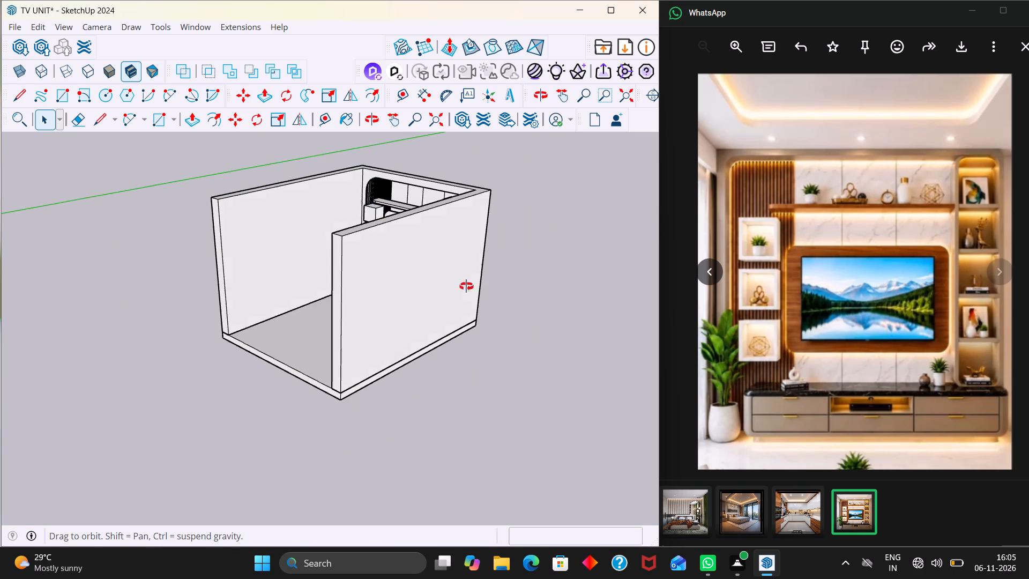
pyautogui.moveTo(466, 286); pyautogui.dragTo(565, 277, button='middle')
pyautogui.scroll(7, 284, 264)
pyautogui.moveTo(340, 174); pyautogui.dragTo(371, 137, button='middle')
pyautogui.scroll(4, 379, 185)
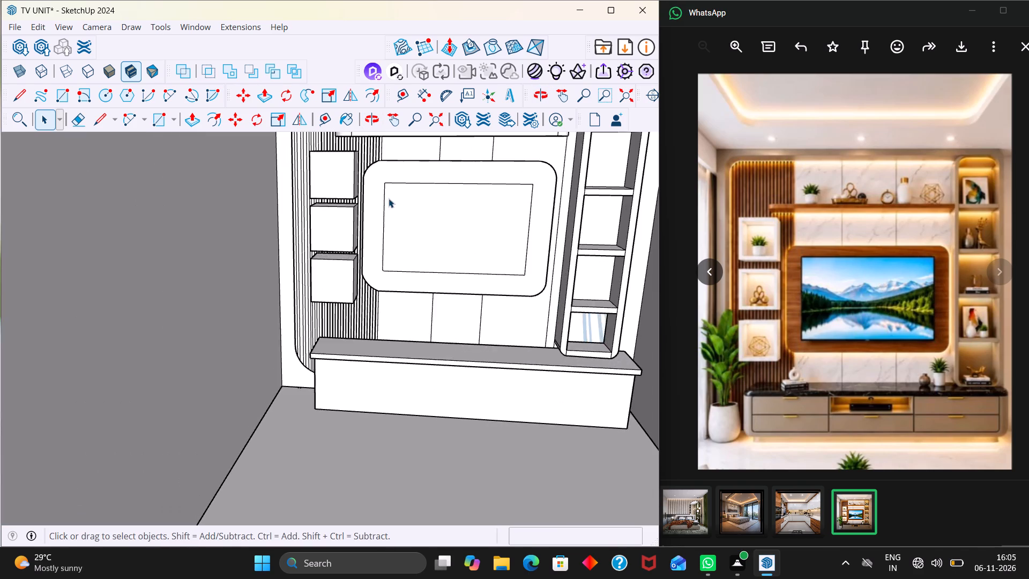
pyautogui.scroll(-4, 385, 198)
pyautogui.moveTo(423, 222); pyautogui.dragTo(442, 209, button='middle')
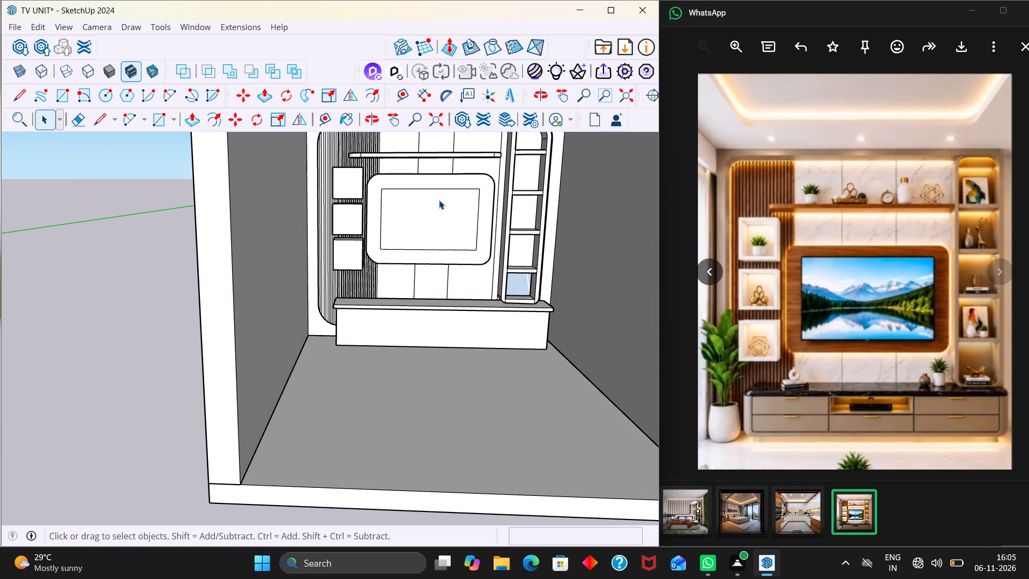
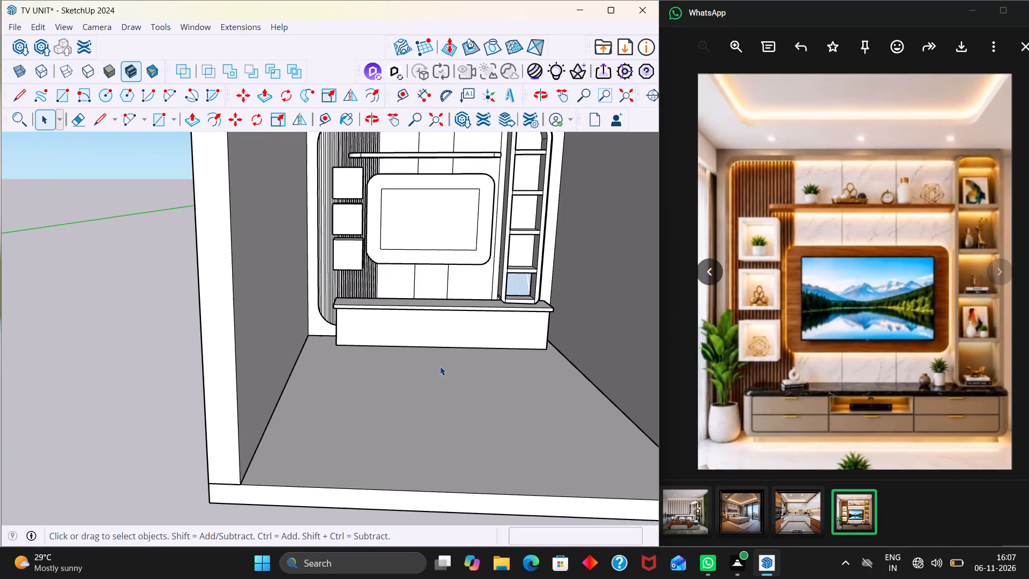
# Examine the three stacked display boxes on the slatted panel from several angles and close up.
pyautogui.moveTo(414, 254); pyautogui.dragTo(320, 311, button='middle')
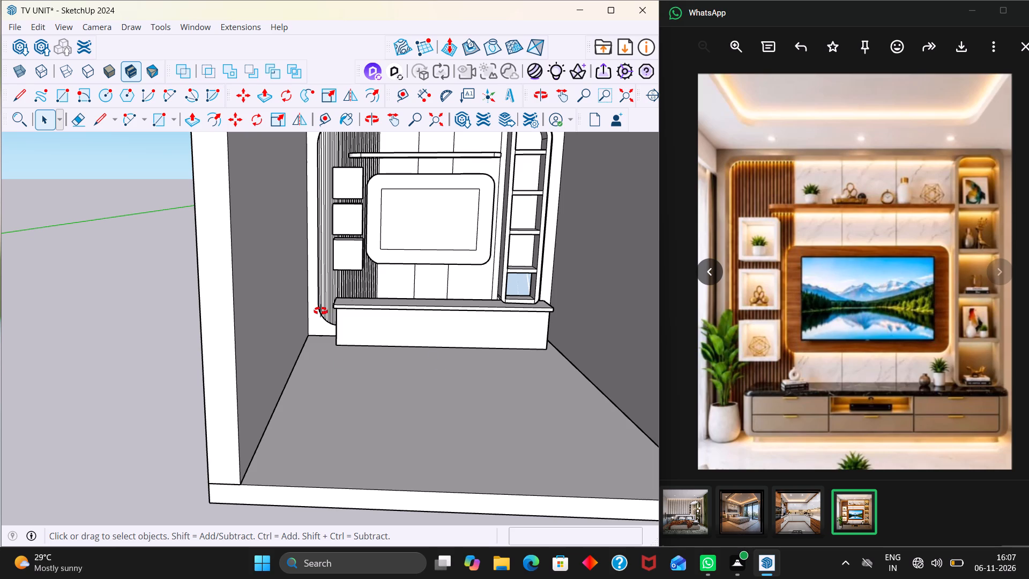
pyautogui.scroll(-3, 391, 299)
pyautogui.moveTo(428, 366); pyautogui.dragTo(257, 421, button='middle')
pyautogui.scroll(1, 257, 421)
pyautogui.scroll(-10, 310, 395)
pyautogui.moveTo(367, 377); pyautogui.dragTo(309, 410, button='middle')
pyautogui.scroll(4, 310, 419)
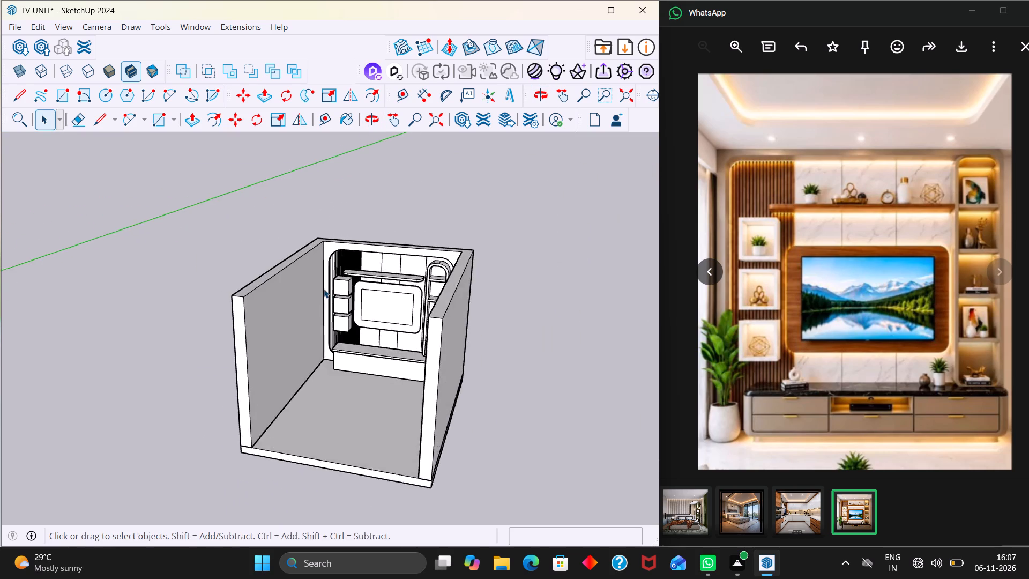
pyautogui.scroll(9, 324, 289)
pyautogui.moveTo(387, 328); pyautogui.dragTo(440, 323, button='middle')
pyautogui.scroll(1, 430, 332)
pyautogui.scroll(3, 280, 332)
pyautogui.moveTo(296, 342); pyautogui.dragTo(244, 353, button='middle')
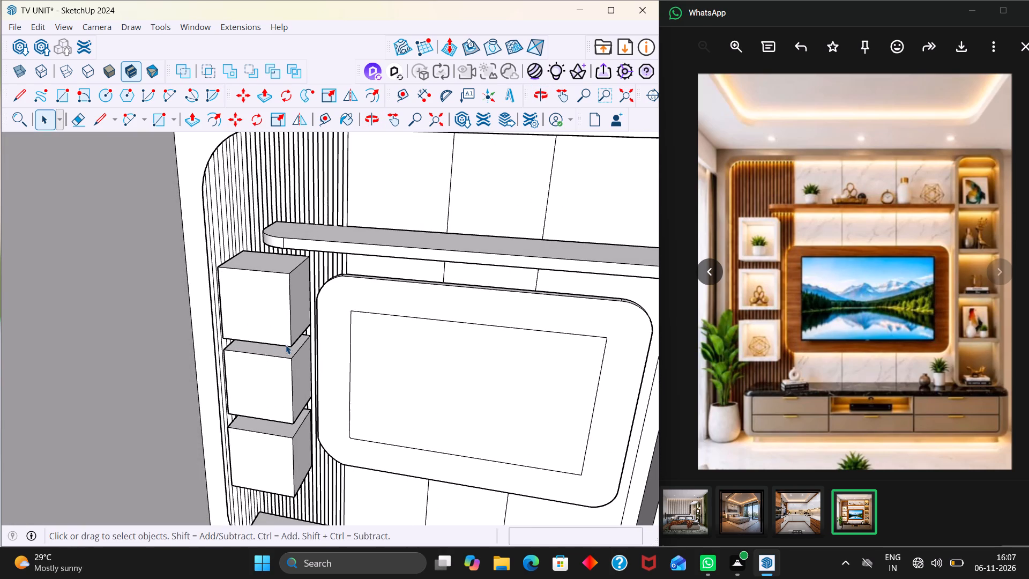
pyautogui.press('q')
pyautogui.press('Escape')
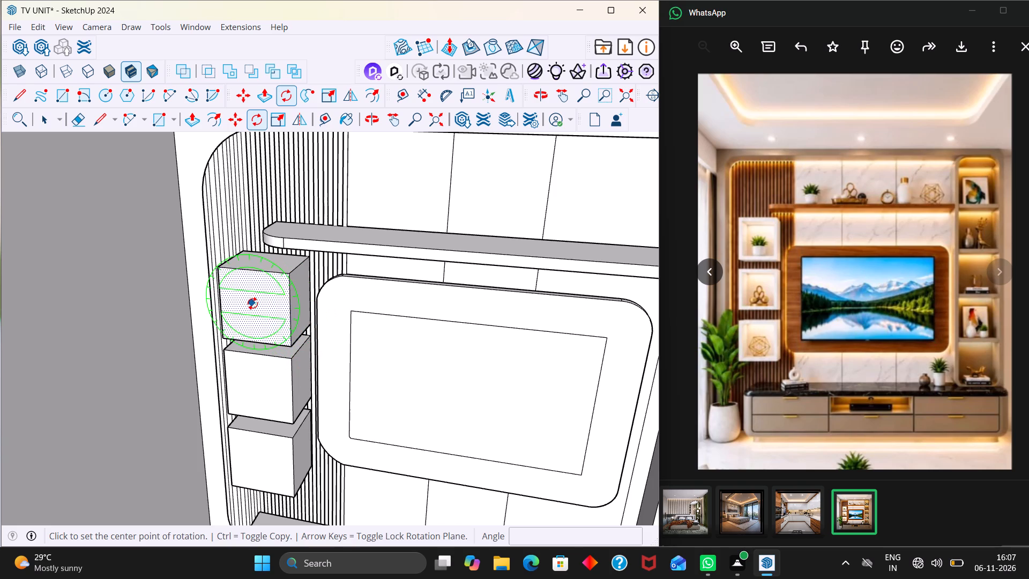
# Offset the front face outline of the uppermost display box inward by about 1 9/16" to form a thin frame.
pyautogui.press('space')
pyautogui.click(264, 309)
pyautogui.press('f')
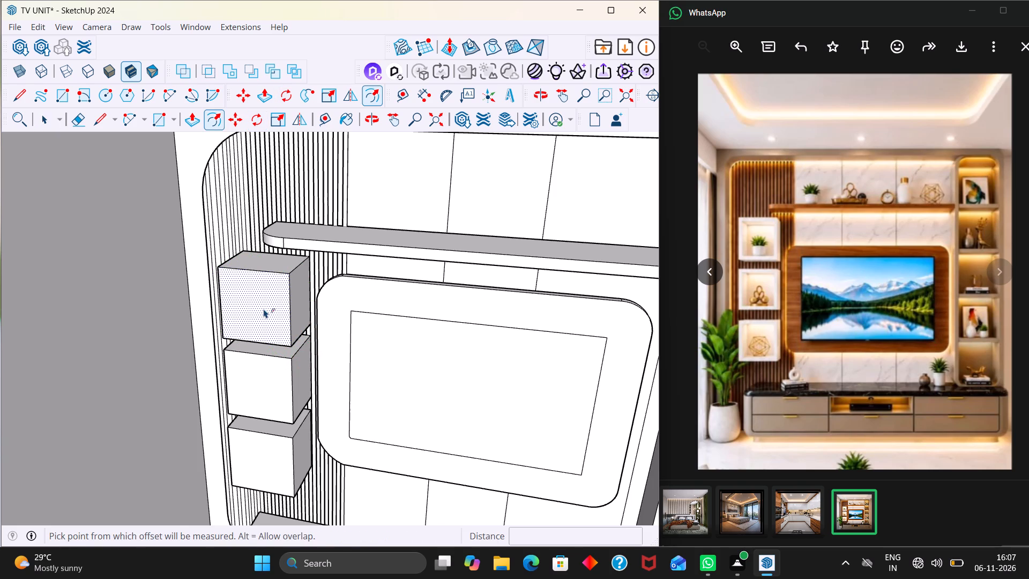
pyautogui.click(264, 309)
pyautogui.moveTo(284, 343); pyautogui.dragTo(324, 346, button='middle')
pyautogui.scroll(3, 288, 344)
pyautogui.click(291, 344)
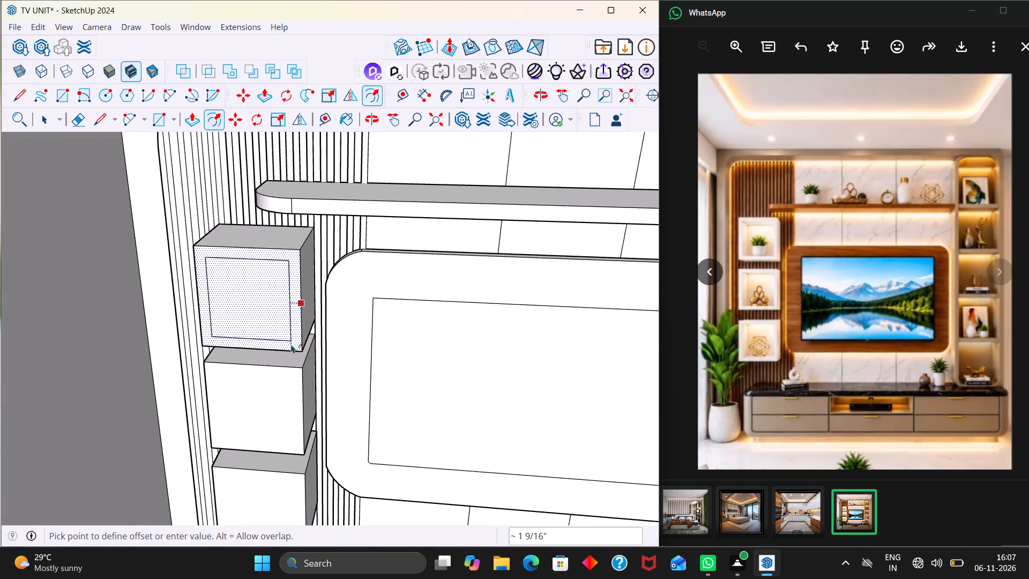
pyautogui.click(264, 410)
pyautogui.scroll(-2, 264, 410)
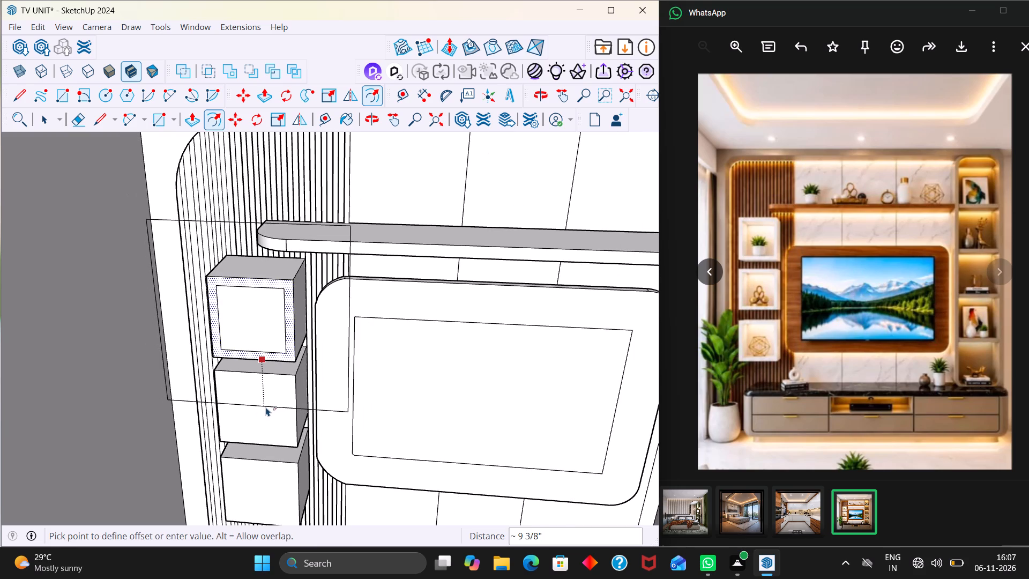
pyautogui.hotkey('ctrl', 'z')
pyautogui.moveTo(267, 412); pyautogui.dragTo(242, 408, button='middle')
# Offset the front face outline of the middle display box inward to form a thin frame like the uppermost box's.
pyautogui.press('space')
pyautogui.click(247, 407)
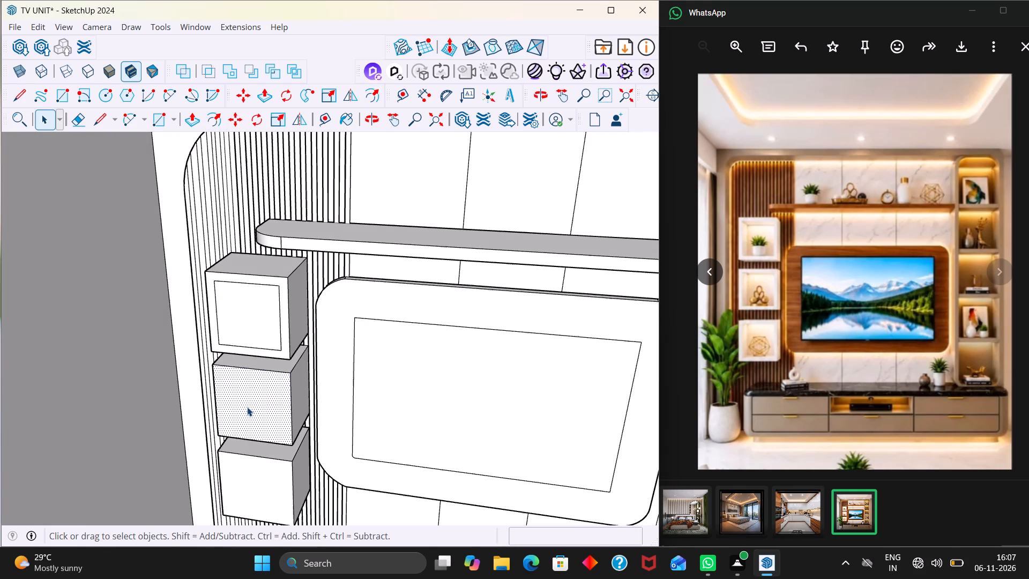
pyautogui.press('f')
pyautogui.click(247, 406)
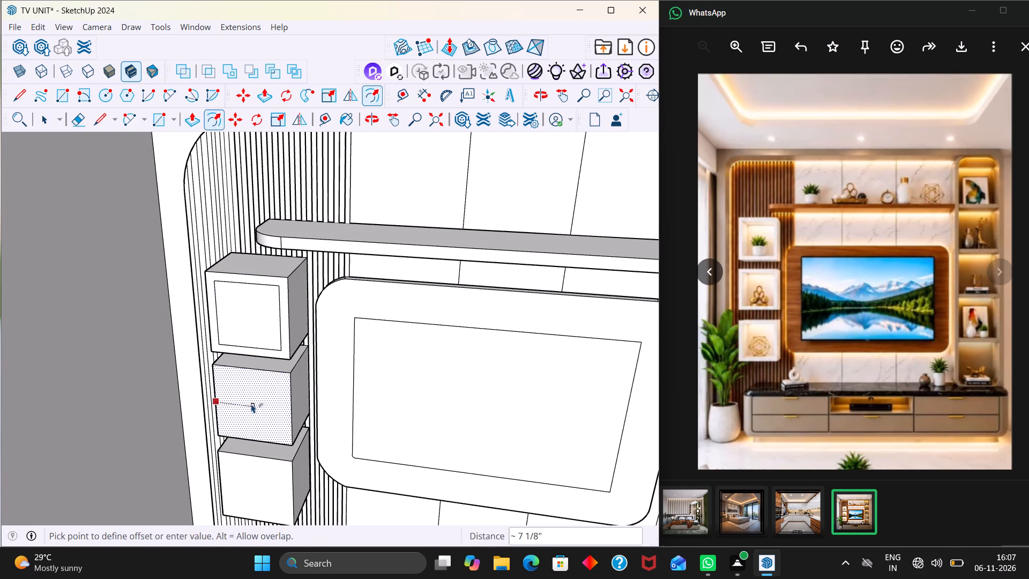
pyautogui.click(224, 425)
# Offset the front face outline of the lowest display box inward by about 1 3/8" to form a matching frame.
pyautogui.scroll(-3, 289, 395)
pyautogui.moveTo(338, 411); pyautogui.dragTo(356, 373, button='middle')
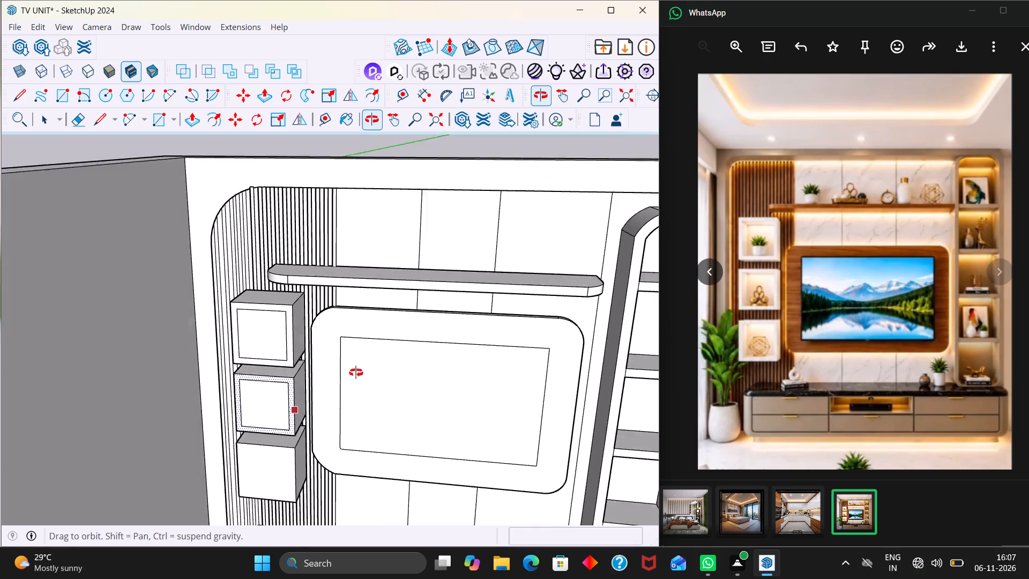
pyautogui.moveTo(356, 373); pyautogui.dragTo(361, 356, button='middle')
pyautogui.press('space')
pyautogui.click(264, 487)
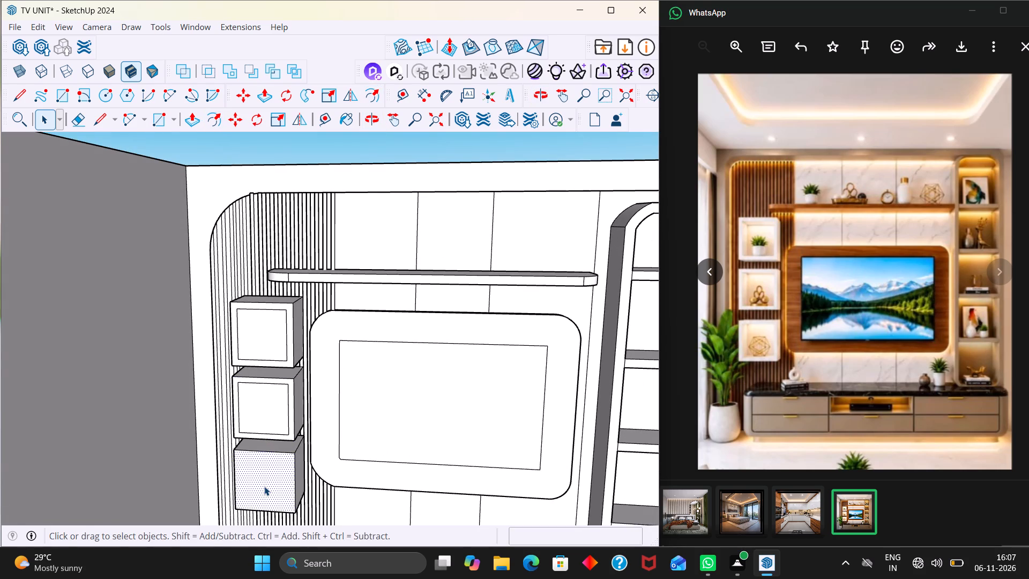
pyautogui.press('f')
pyautogui.click(262, 477)
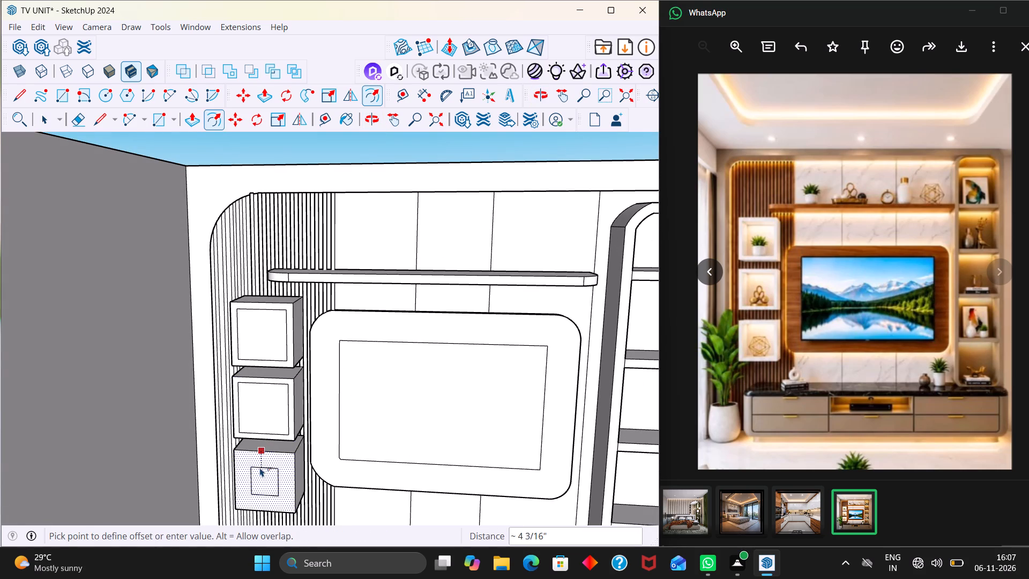
pyautogui.scroll(1, 247, 470)
pyautogui.moveTo(244, 456); pyautogui.dragTo(269, 428, button='middle')
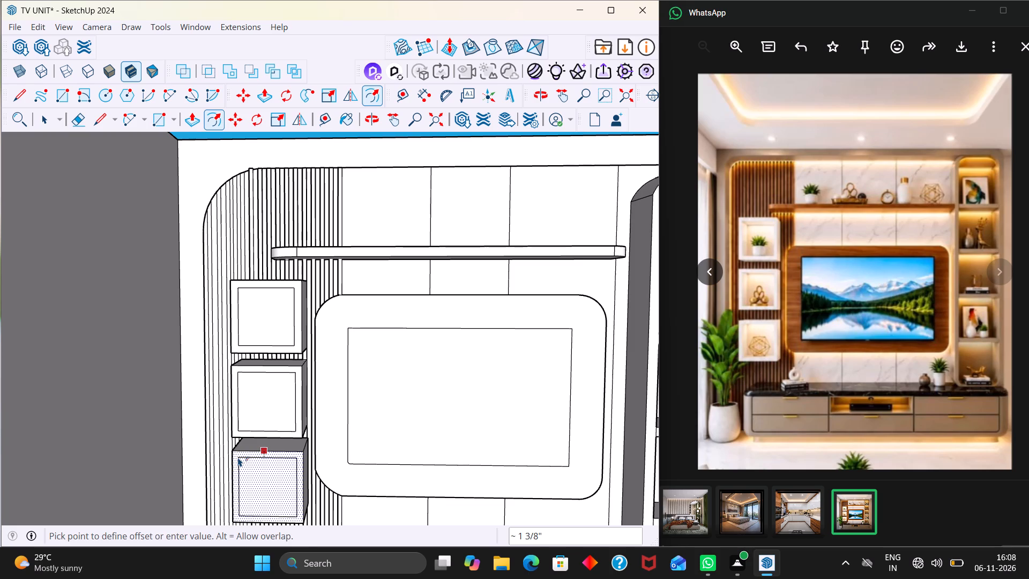
pyautogui.click(238, 457)
pyautogui.press('space')
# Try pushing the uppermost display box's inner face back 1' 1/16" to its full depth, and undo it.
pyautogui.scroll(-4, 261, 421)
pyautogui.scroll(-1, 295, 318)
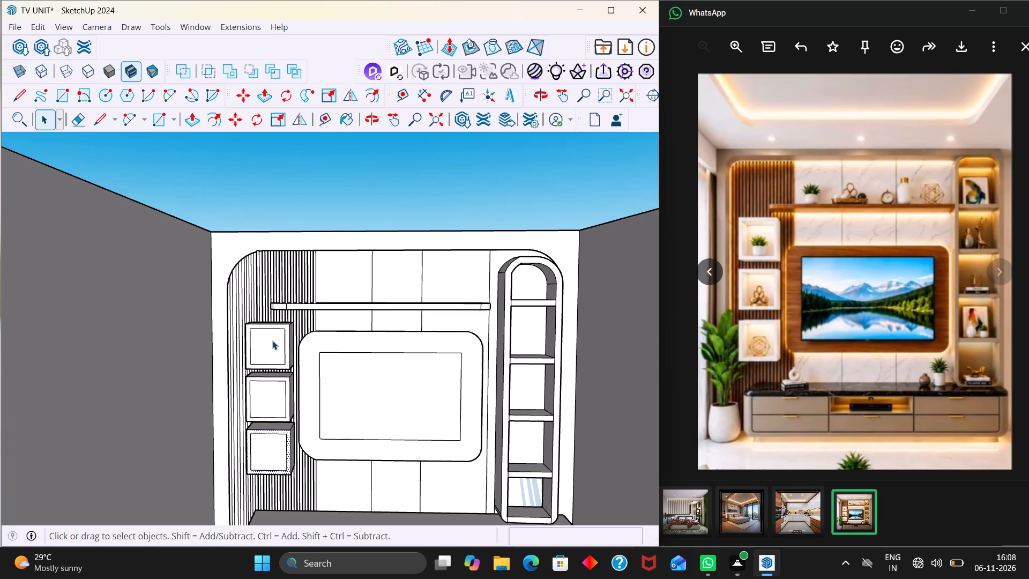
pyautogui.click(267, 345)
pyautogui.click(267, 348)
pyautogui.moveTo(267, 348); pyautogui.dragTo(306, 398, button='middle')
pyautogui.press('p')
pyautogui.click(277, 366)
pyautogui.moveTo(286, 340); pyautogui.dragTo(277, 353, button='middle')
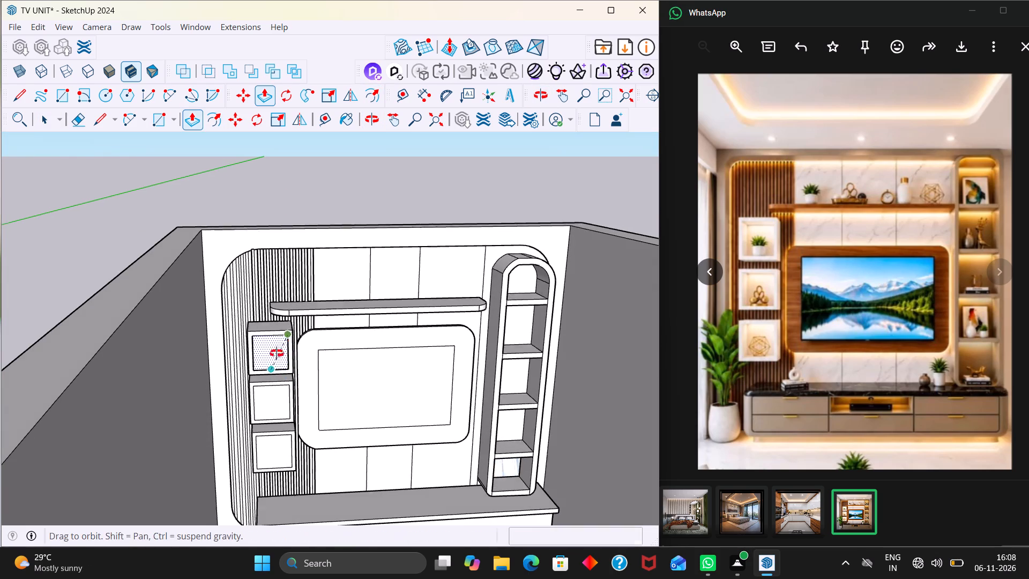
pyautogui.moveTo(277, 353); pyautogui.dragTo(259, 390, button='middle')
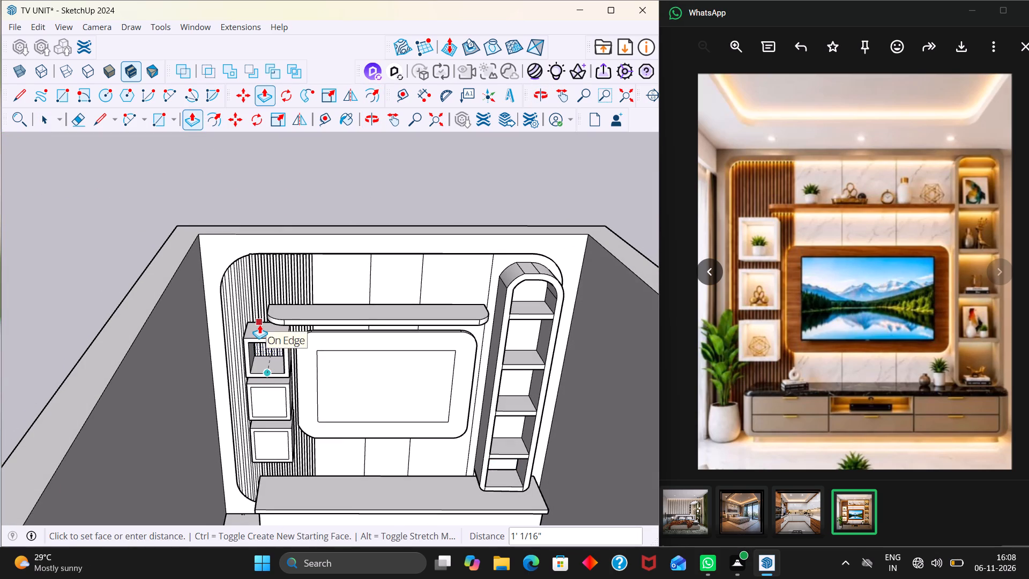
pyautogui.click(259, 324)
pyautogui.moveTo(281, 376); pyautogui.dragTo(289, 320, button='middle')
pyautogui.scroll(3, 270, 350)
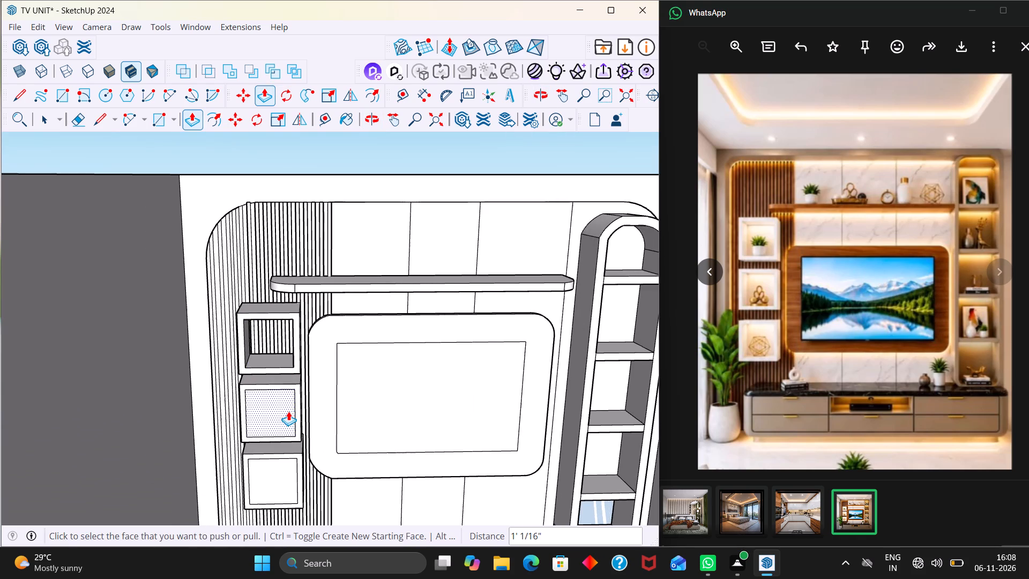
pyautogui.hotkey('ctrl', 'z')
# Push the uppermost display box's inner face back about 10 11/16" to hollow out a niche with a back panel.
pyautogui.moveTo(271, 346); pyautogui.dragTo(225, 374, button='middle')
pyautogui.click(281, 342)
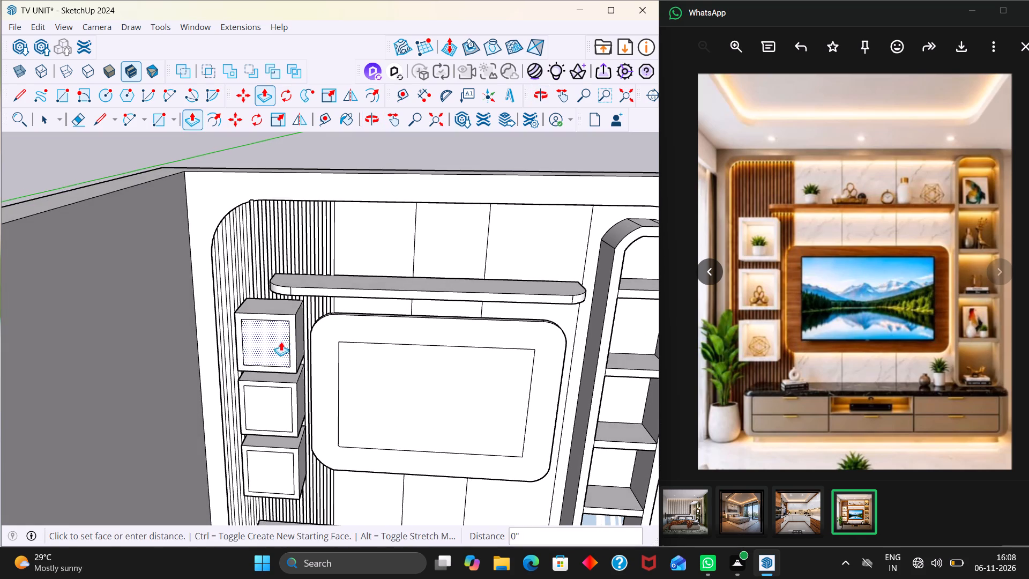
pyautogui.scroll(3, 284, 299)
pyautogui.moveTo(298, 321); pyautogui.dragTo(225, 292, button='middle')
pyautogui.scroll(6, 297, 317)
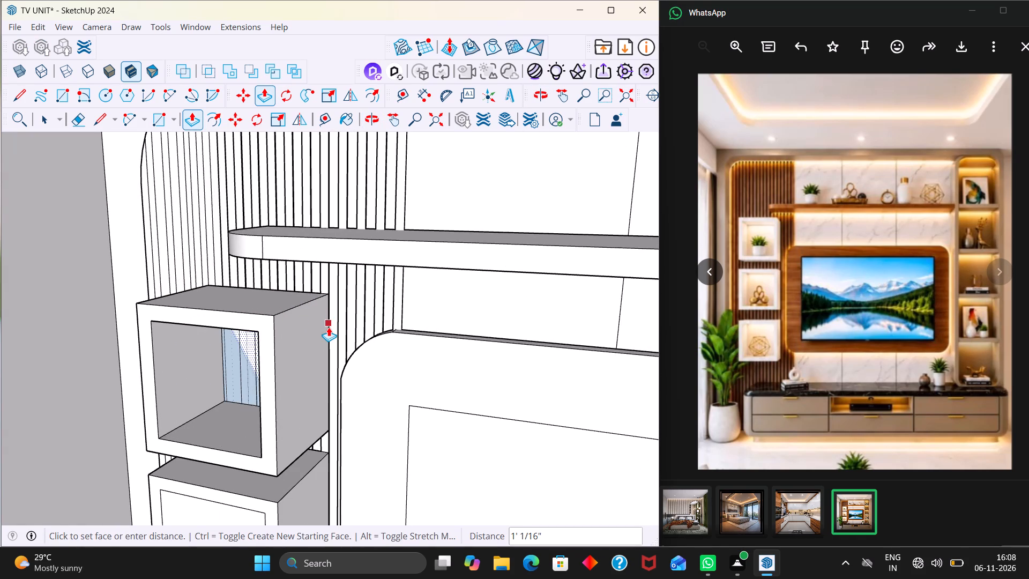
pyautogui.moveTo(324, 339); pyautogui.dragTo(350, 336, button='middle')
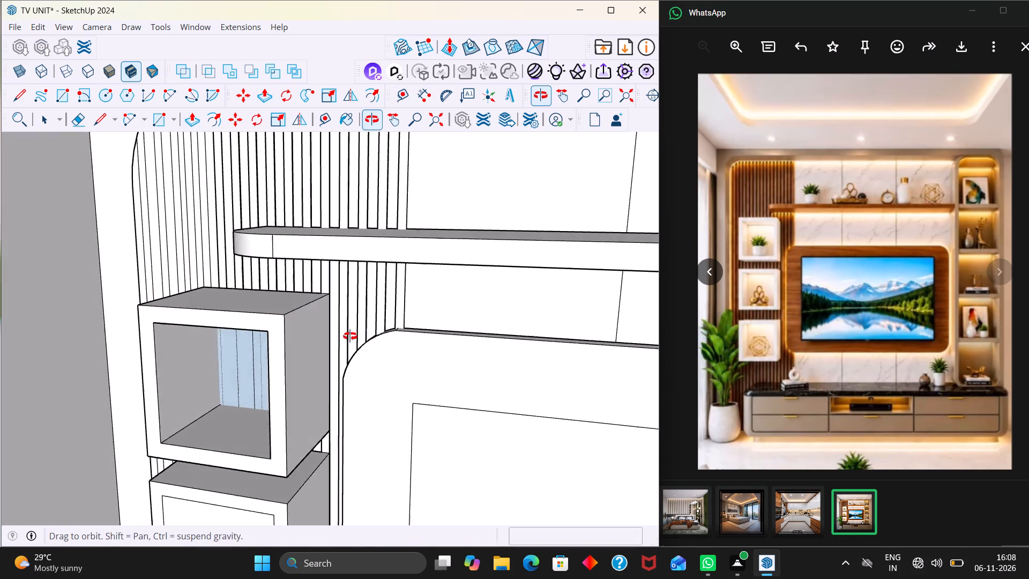
pyautogui.moveTo(350, 336); pyautogui.dragTo(397, 323, button='middle')
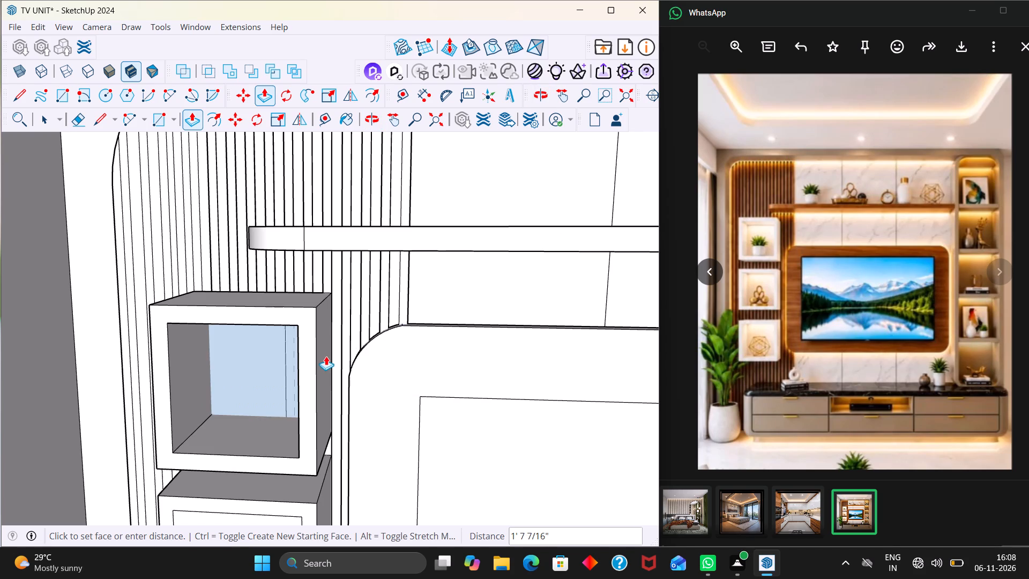
pyautogui.click(368, 345)
# Push the inner faces of the middle and lowest display boxes back by the same depth as the uppermost one.
pyautogui.scroll(-6, 387, 325)
pyautogui.doubleClick(302, 448)
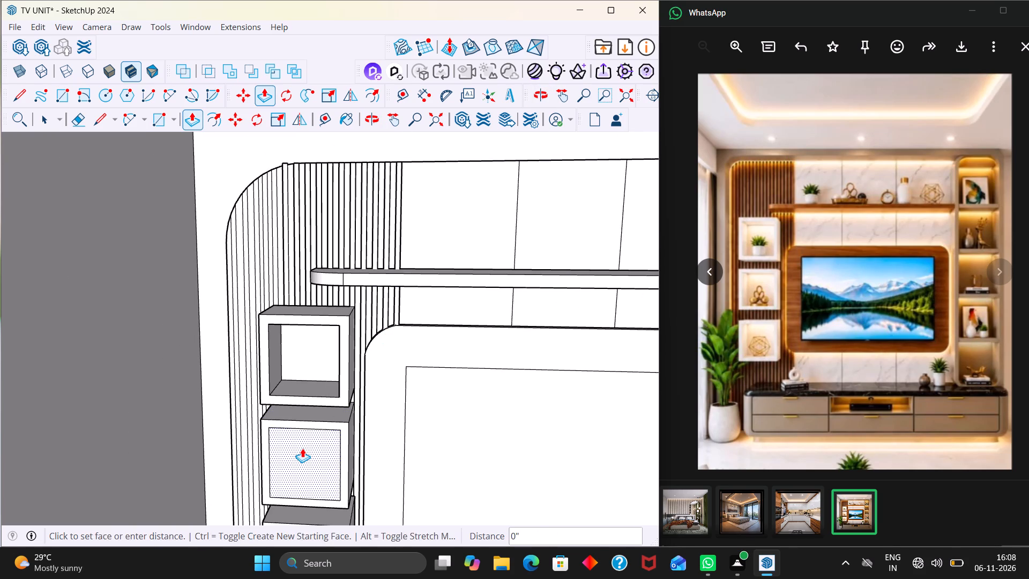
pyautogui.scroll(-5, 338, 367)
pyautogui.moveTo(339, 432); pyautogui.dragTo(344, 401, button='middle')
pyautogui.doubleClick(317, 496)
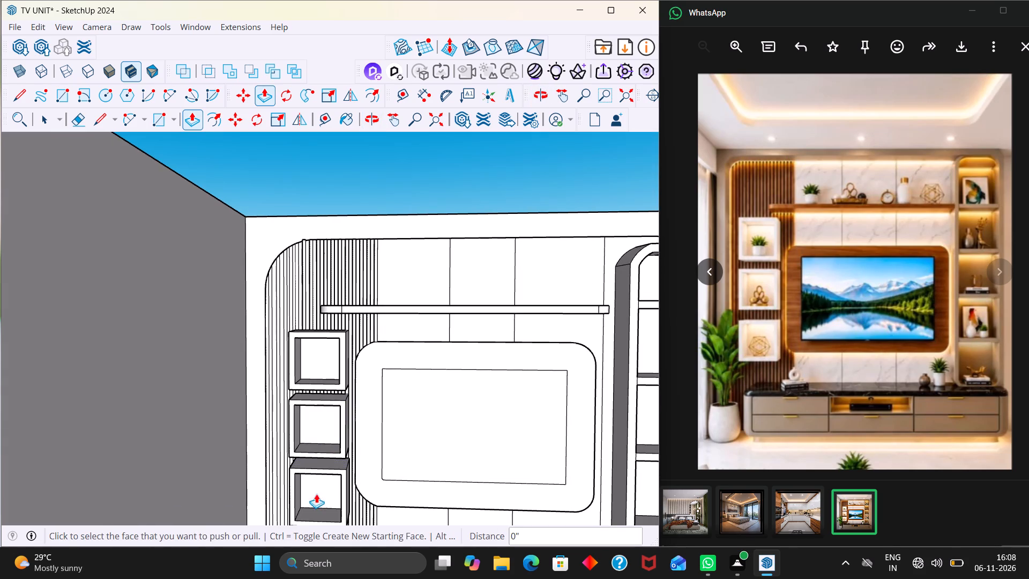
pyautogui.scroll(-5, 329, 414)
pyautogui.press('space')
pyautogui.click(387, 229)
# Examine the hollowed display boxes and their spacing within the whole wall unit against the reference image.
pyautogui.moveTo(303, 383); pyautogui.dragTo(298, 404, button='middle')
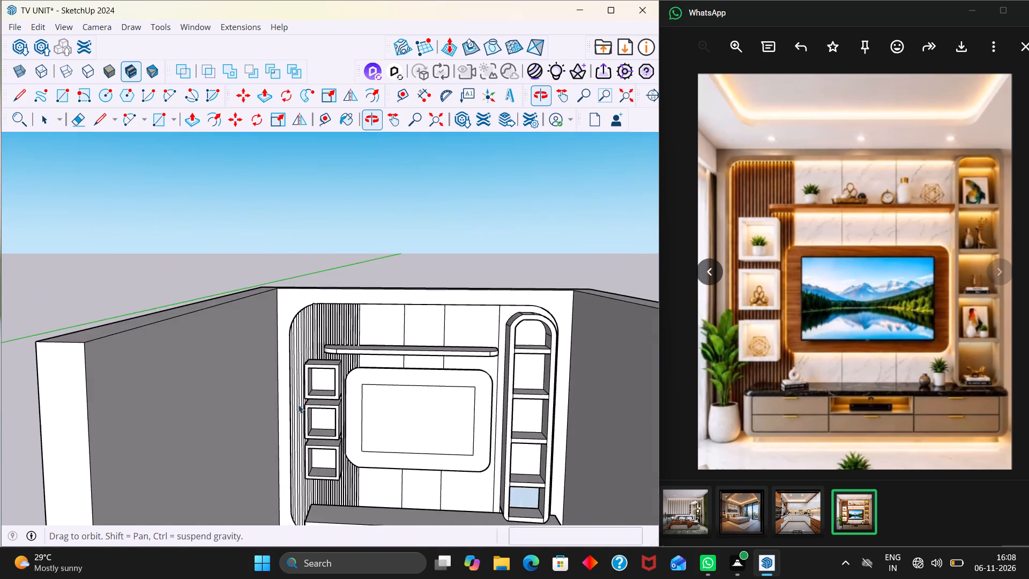
pyautogui.scroll(-4, 331, 392)
pyautogui.moveTo(352, 412); pyautogui.dragTo(349, 376, button='middle')
pyautogui.scroll(3, 335, 425)
pyautogui.moveTo(334, 428); pyautogui.dragTo(351, 419, button='middle')
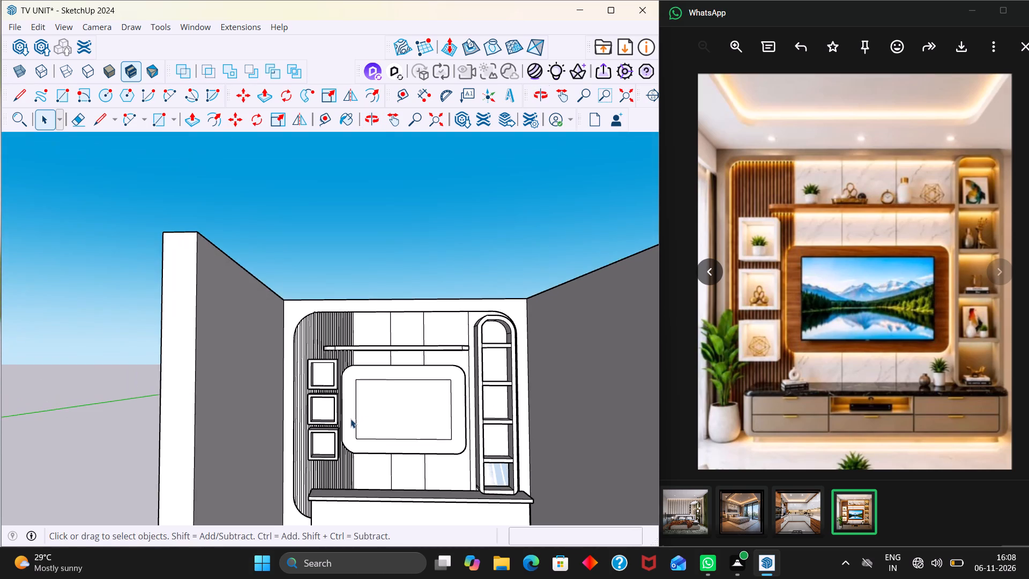
pyautogui.scroll(3, 305, 455)
pyautogui.moveTo(319, 452); pyautogui.dragTo(322, 429, button='middle')
pyautogui.scroll(3, 337, 425)
pyautogui.moveTo(397, 421); pyautogui.dragTo(363, 421, button='middle')
pyautogui.moveTo(406, 408); pyautogui.dragTo(409, 419, button='middle')
pyautogui.scroll(-4, 400, 418)
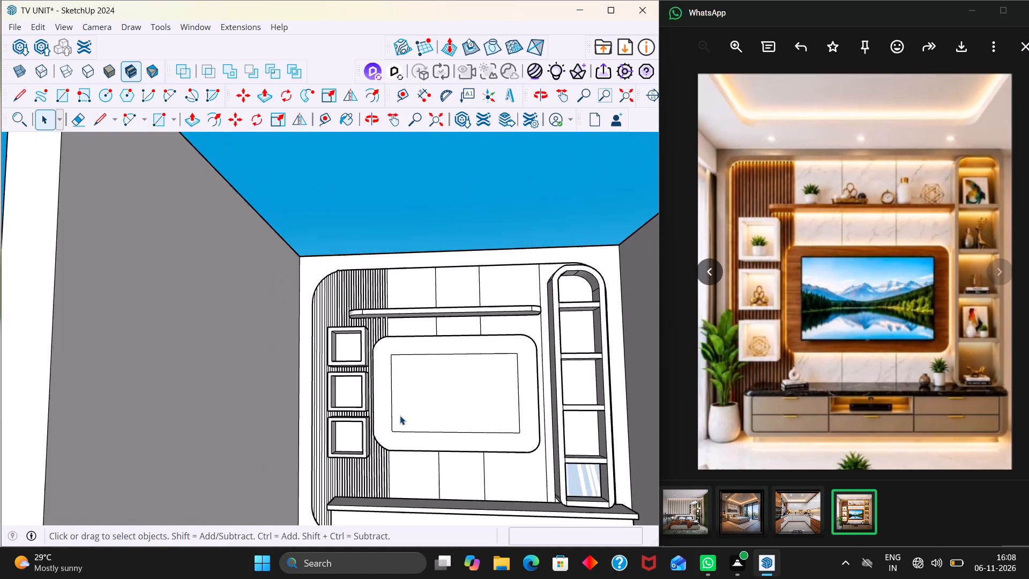
pyautogui.scroll(-3, 400, 415)
pyautogui.moveTo(413, 428); pyautogui.dragTo(395, 434, button='middle')
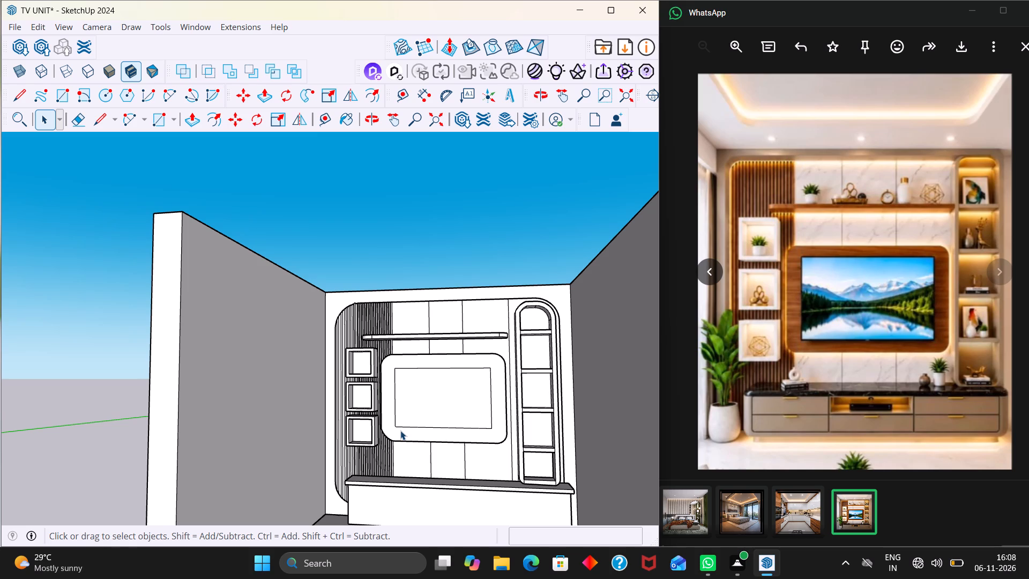
# Move the whole lowest display box straight down about 4 3/8" to widen the gap below the middle box.
pyautogui.scroll(9, 371, 424)
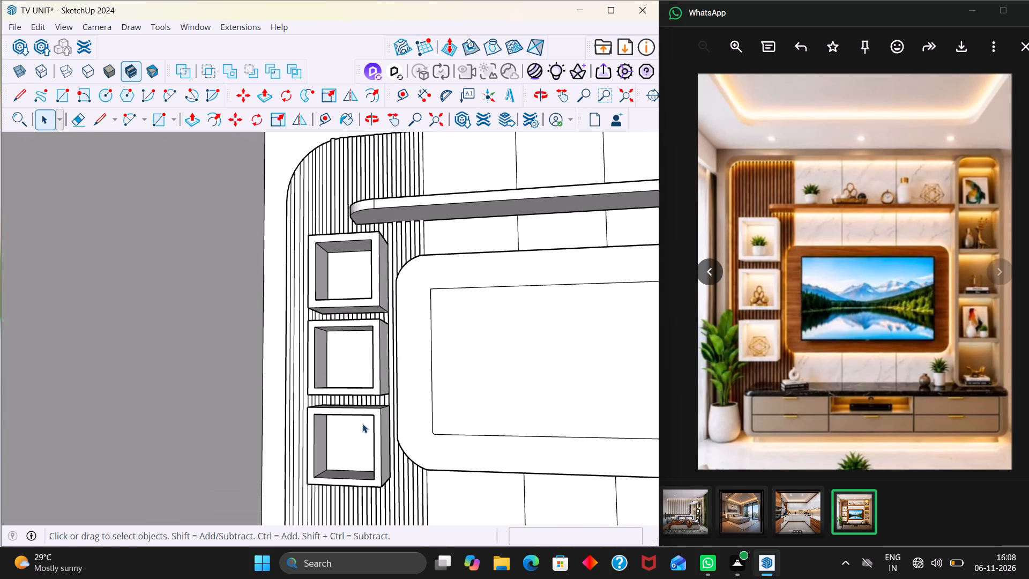
pyautogui.moveTo(378, 420); pyautogui.dragTo(368, 449, button='middle')
pyautogui.tripleClick(355, 417)
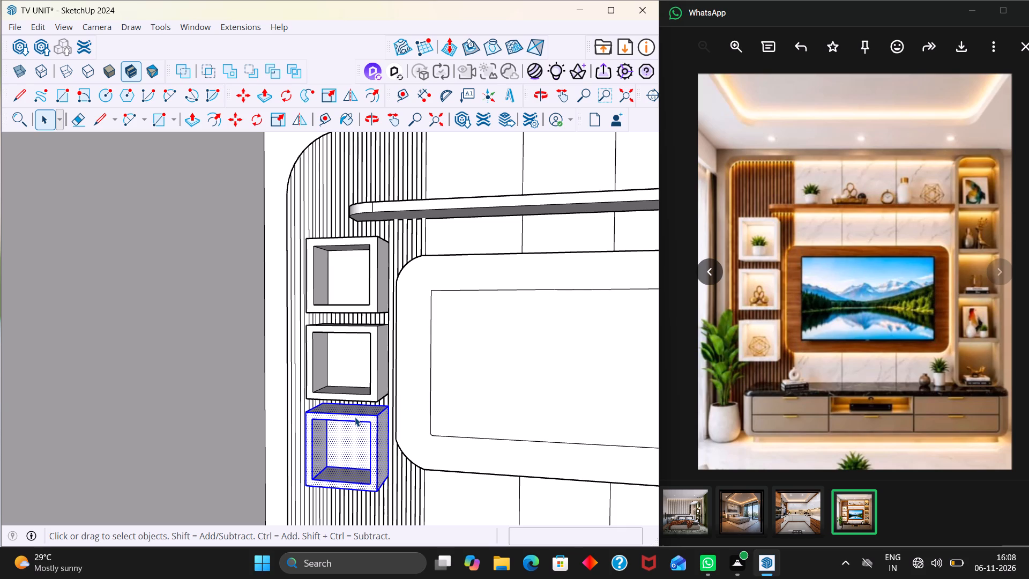
pyautogui.press('m')
pyautogui.scroll(3, 440, 399)
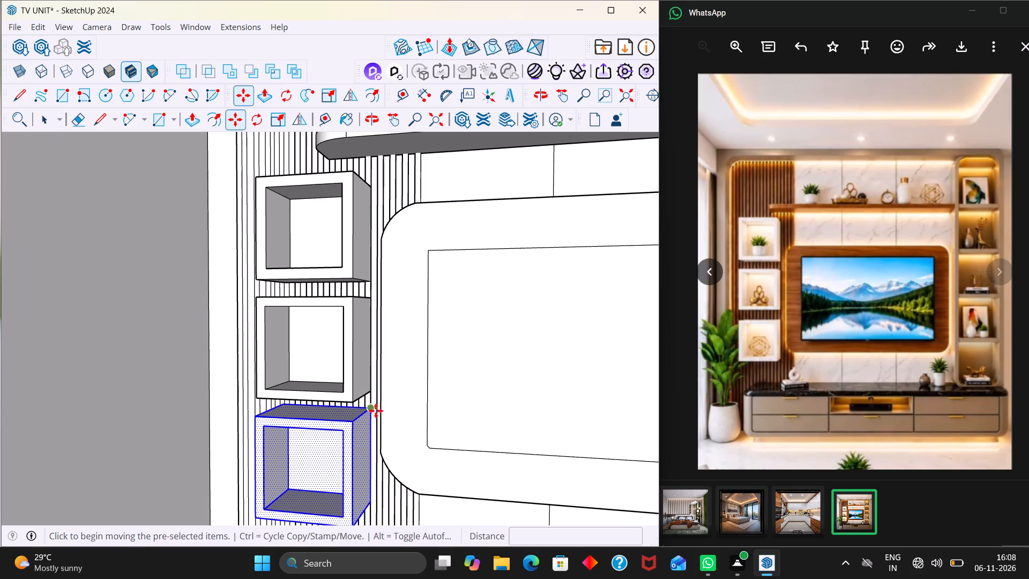
pyautogui.click(370, 412)
pyautogui.click(370, 432)
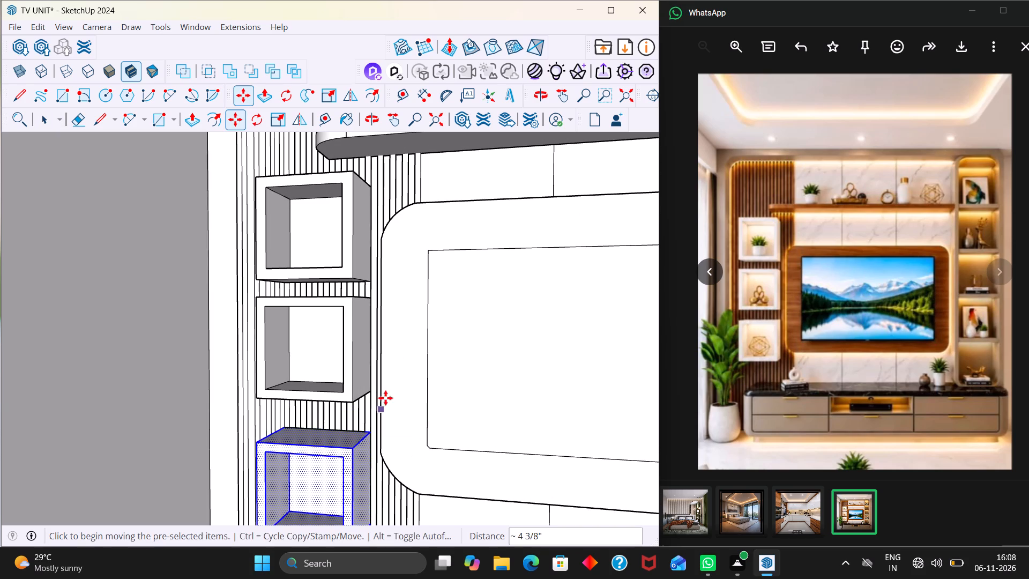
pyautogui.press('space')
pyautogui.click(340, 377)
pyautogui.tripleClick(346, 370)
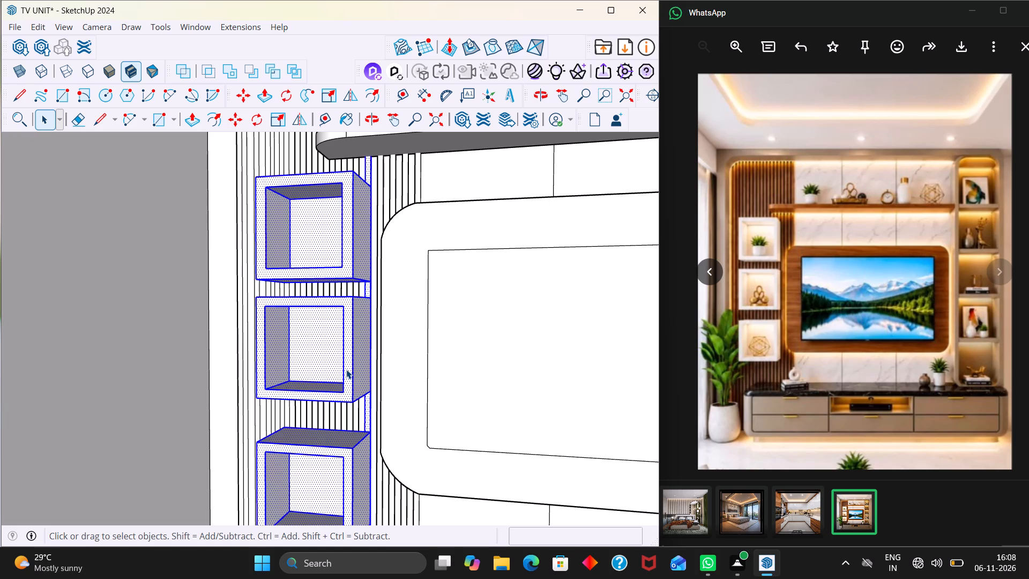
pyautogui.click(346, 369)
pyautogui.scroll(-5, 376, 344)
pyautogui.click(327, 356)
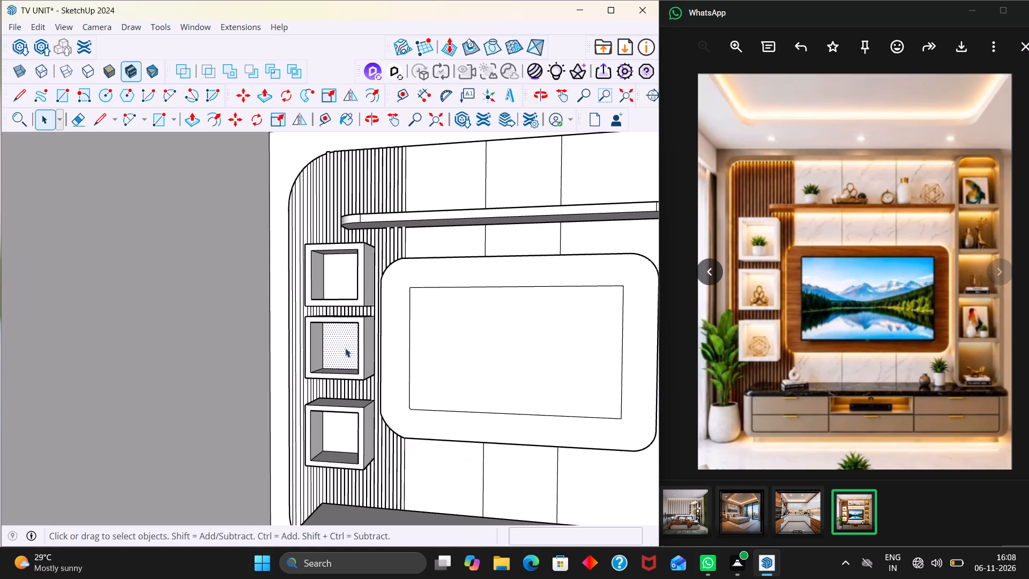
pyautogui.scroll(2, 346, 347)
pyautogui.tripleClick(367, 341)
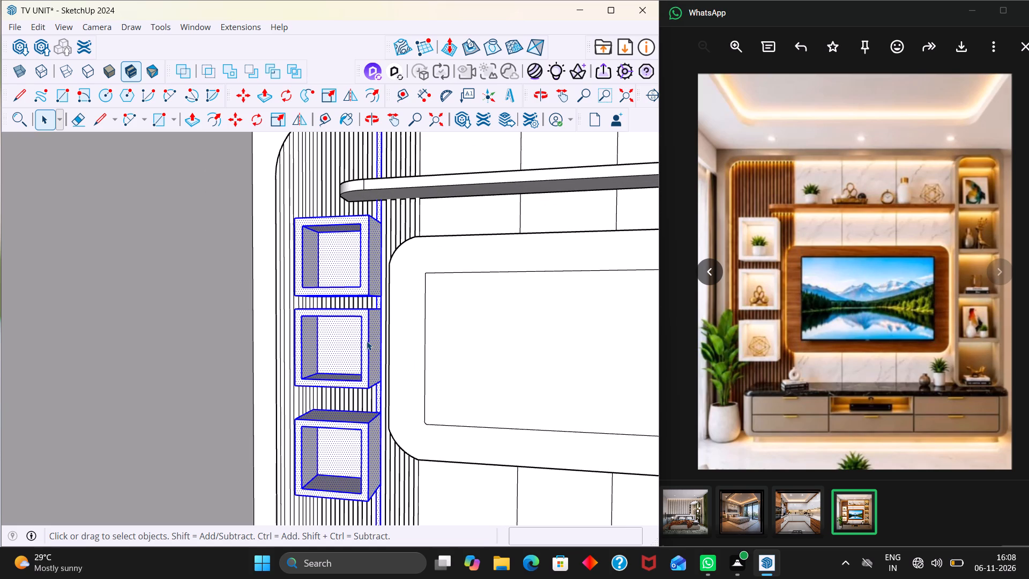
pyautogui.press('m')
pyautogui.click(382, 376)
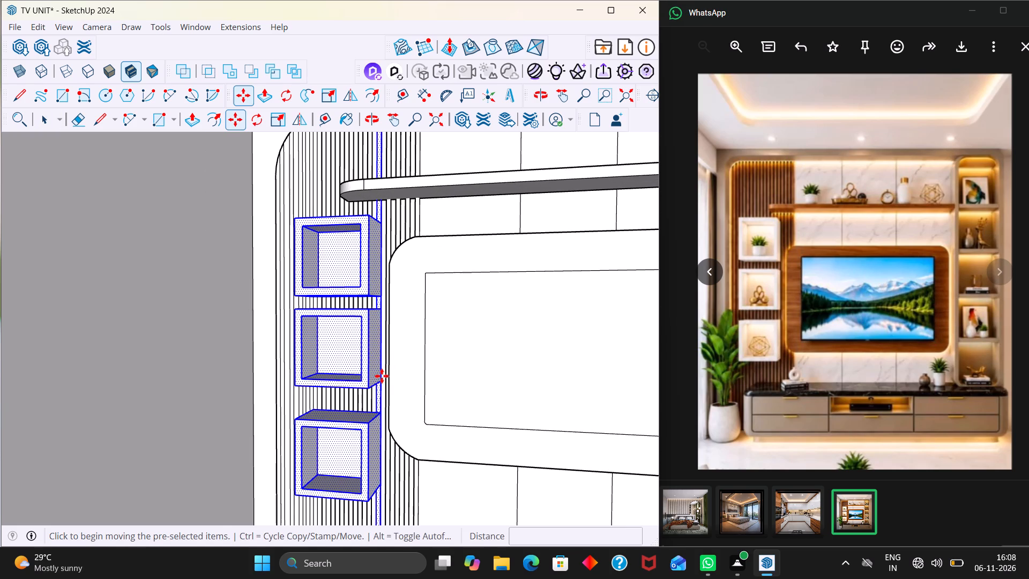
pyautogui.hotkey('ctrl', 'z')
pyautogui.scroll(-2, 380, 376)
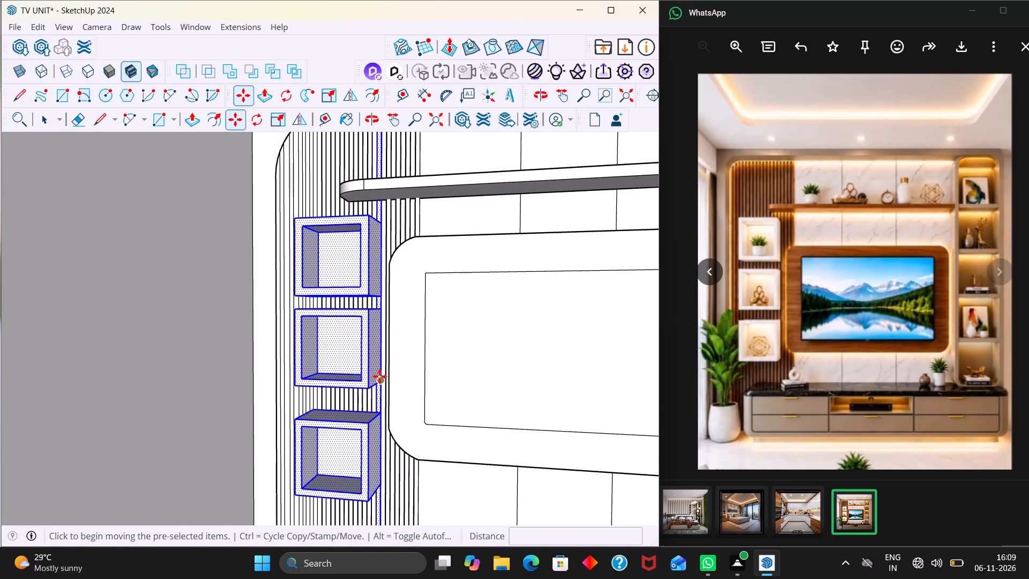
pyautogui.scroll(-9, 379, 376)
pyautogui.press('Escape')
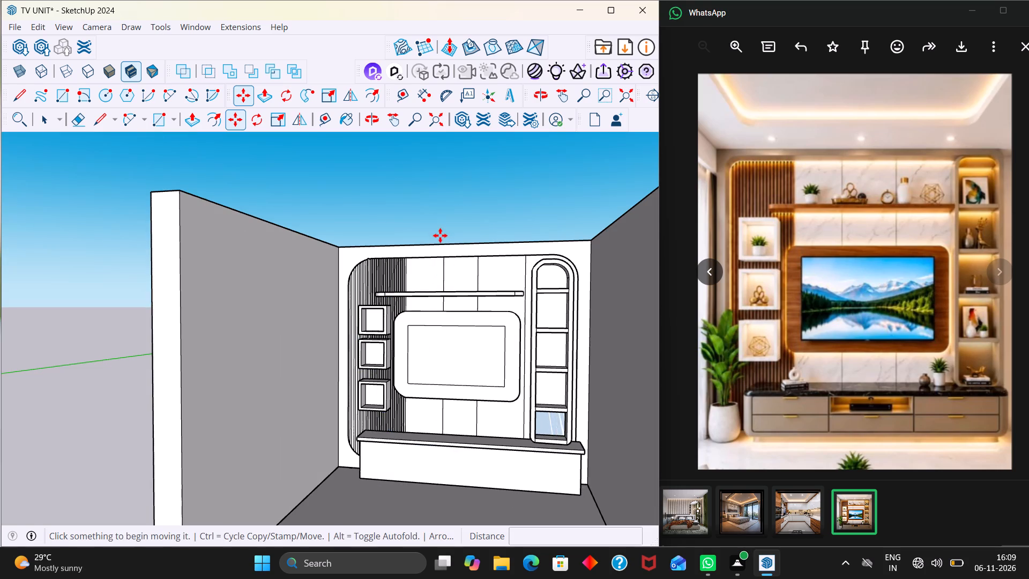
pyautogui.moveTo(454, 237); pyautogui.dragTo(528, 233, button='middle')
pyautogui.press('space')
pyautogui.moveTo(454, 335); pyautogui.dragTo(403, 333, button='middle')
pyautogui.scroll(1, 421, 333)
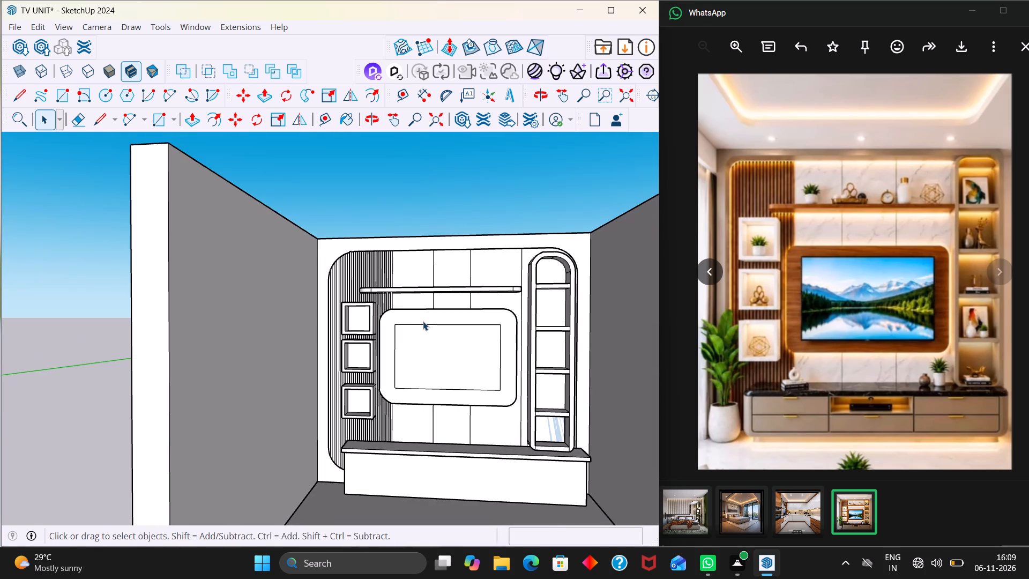
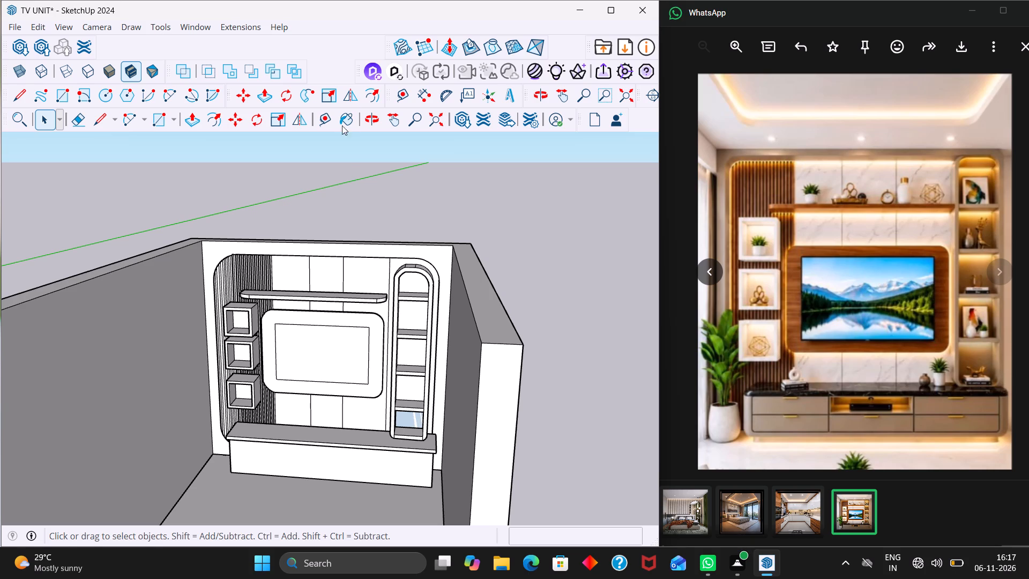
# Examine the wall unit up close and as a whole, including the lowest niche of the arched shelf column.
pyautogui.scroll(-5, 356, 206)
pyautogui.scroll(1, 422, 316)
pyautogui.scroll(-6, 419, 346)
pyautogui.moveTo(449, 403); pyautogui.dragTo(460, 355, button='middle')
pyautogui.scroll(20, 407, 401)
pyautogui.scroll(2, 407, 401)
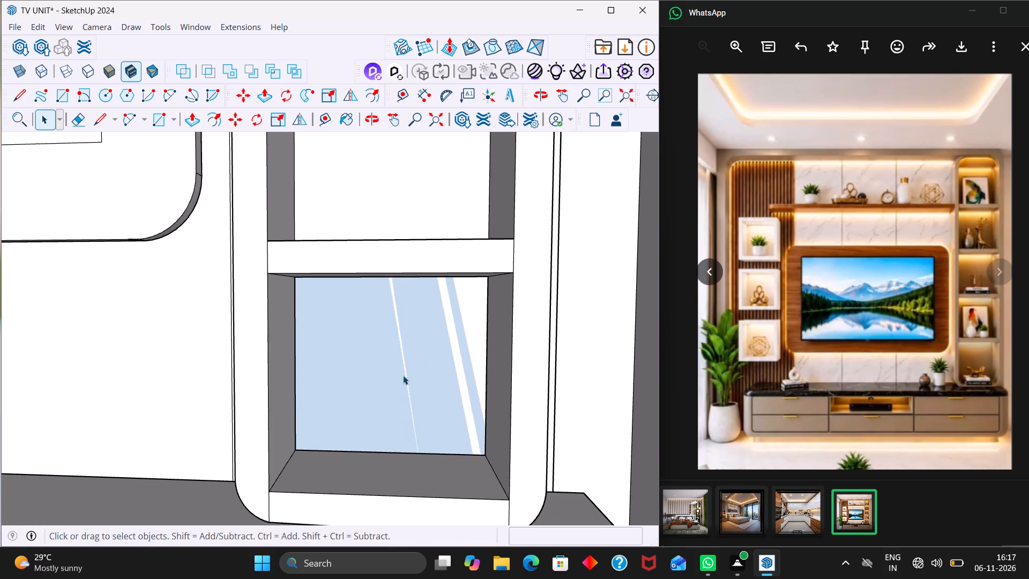
pyautogui.scroll(-17, 405, 375)
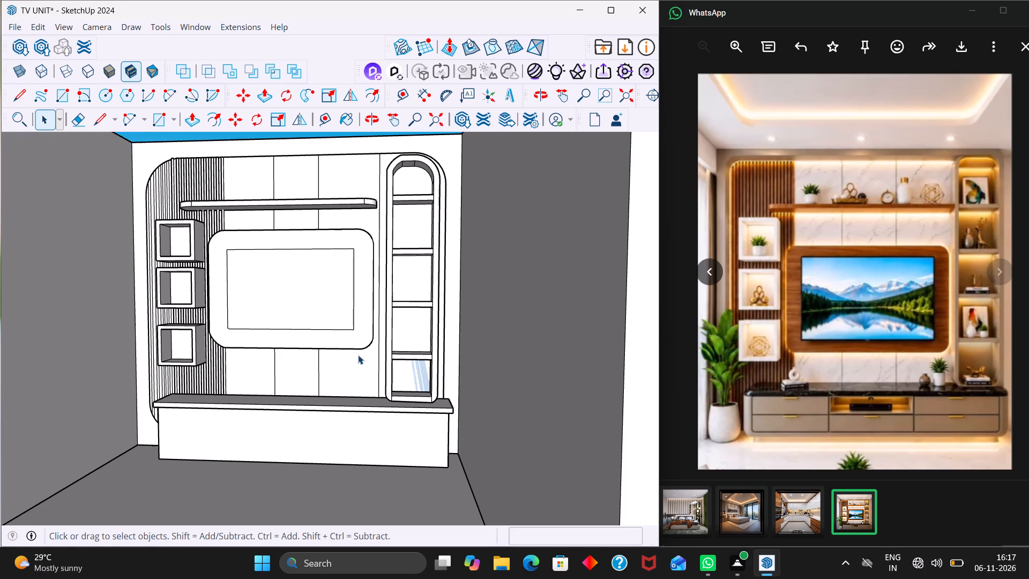
pyautogui.scroll(3, 353, 353)
pyautogui.moveTo(347, 338); pyautogui.dragTo(425, 340, button='middle')
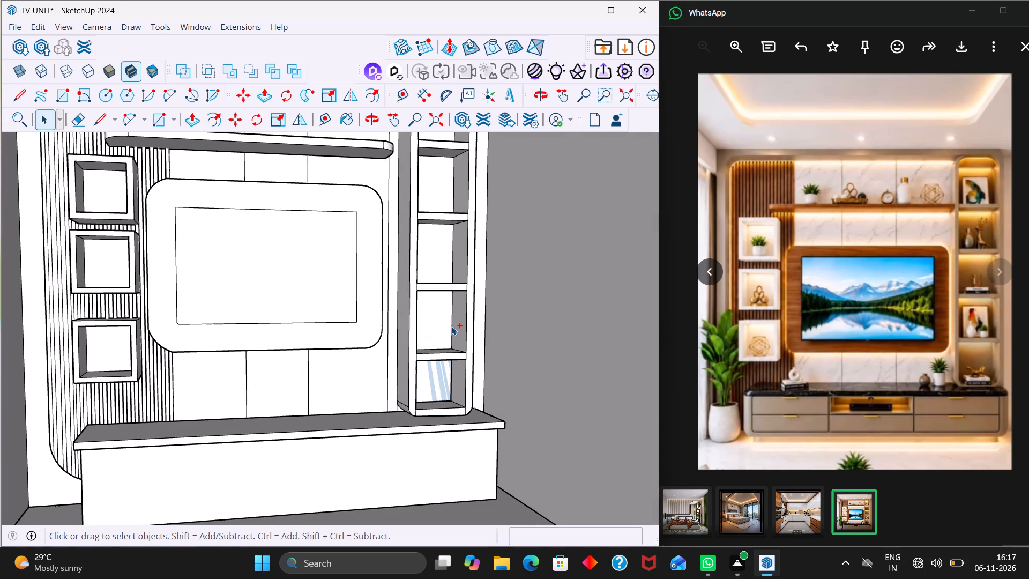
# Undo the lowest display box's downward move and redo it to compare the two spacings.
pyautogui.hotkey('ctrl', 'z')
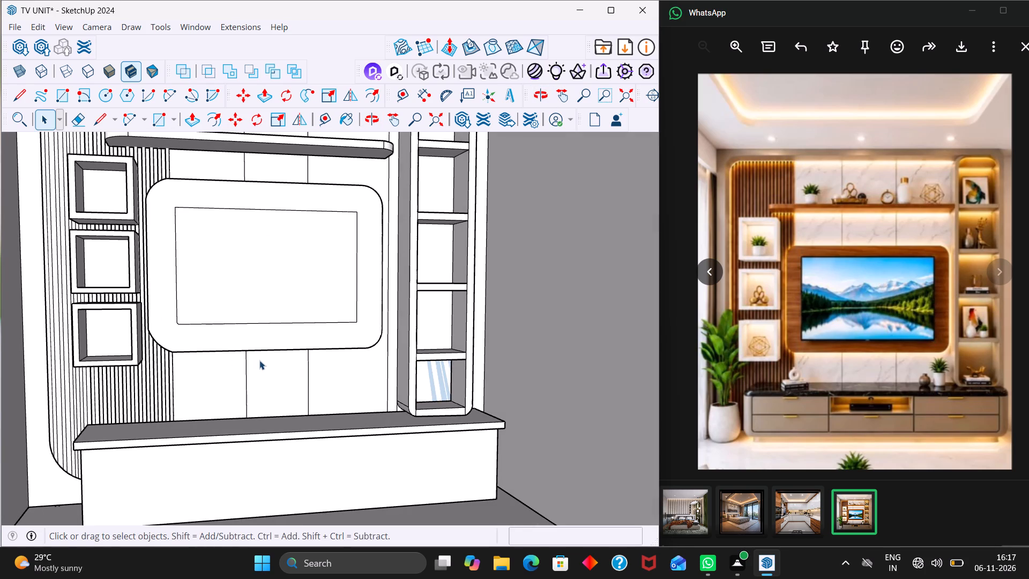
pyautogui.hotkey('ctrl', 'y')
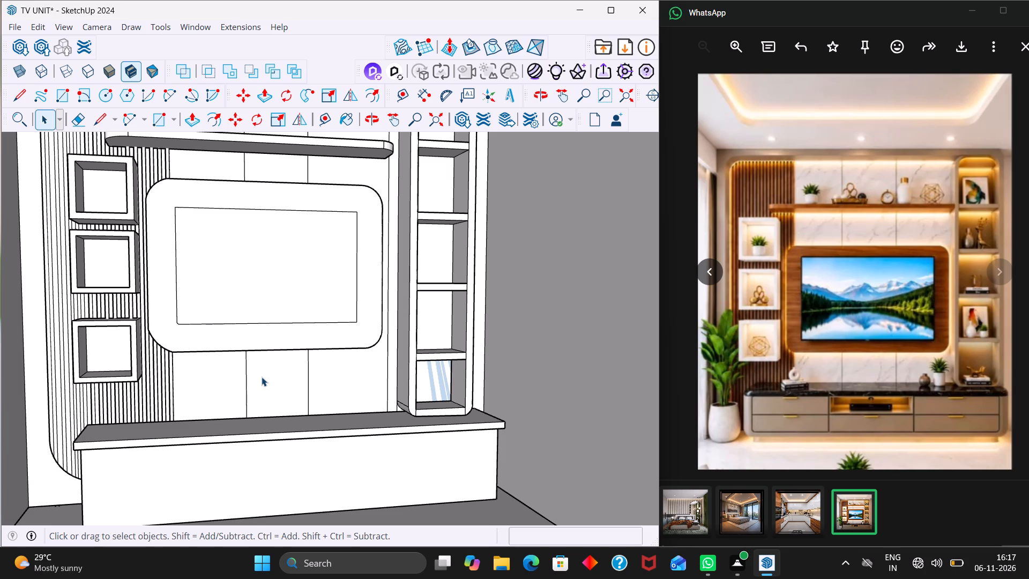
# Examine the display boxes, floating shelf, TV panel and arched shelf column from several angles and from the front.
pyautogui.scroll(-5, 53, 382)
pyautogui.moveTo(245, 399); pyautogui.dragTo(185, 426, button='middle')
pyautogui.scroll(-3, 203, 403)
pyautogui.moveTo(218, 403); pyautogui.dragTo(238, 418, button='middle')
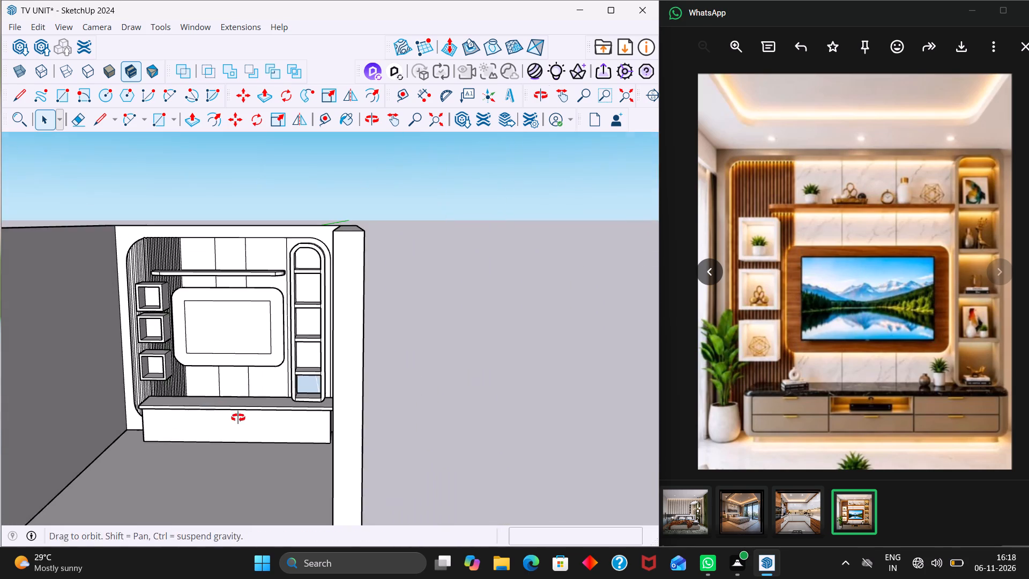
pyautogui.moveTo(238, 418); pyautogui.dragTo(264, 448, button='middle')
pyautogui.scroll(4, 164, 320)
pyautogui.moveTo(180, 320); pyautogui.dragTo(155, 348, button='middle')
pyautogui.scroll(3, 152, 303)
pyautogui.moveTo(149, 309); pyautogui.dragTo(145, 275, button='middle')
pyautogui.moveTo(159, 294); pyautogui.dragTo(166, 263, button='middle')
pyautogui.moveTo(158, 302); pyautogui.dragTo(150, 285, button='middle')
pyautogui.scroll(8, 87, 113)
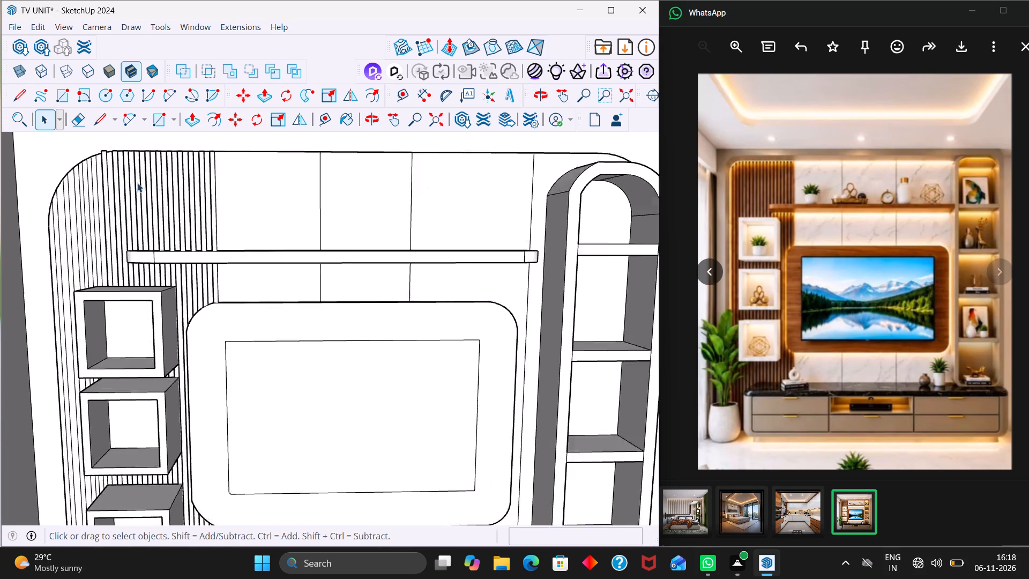
pyautogui.scroll(-10, 142, 198)
pyautogui.moveTo(270, 315); pyautogui.dragTo(186, 320, button='middle')
pyautogui.scroll(-3, 211, 320)
pyautogui.moveTo(257, 335); pyautogui.dragTo(341, 339, button='middle')
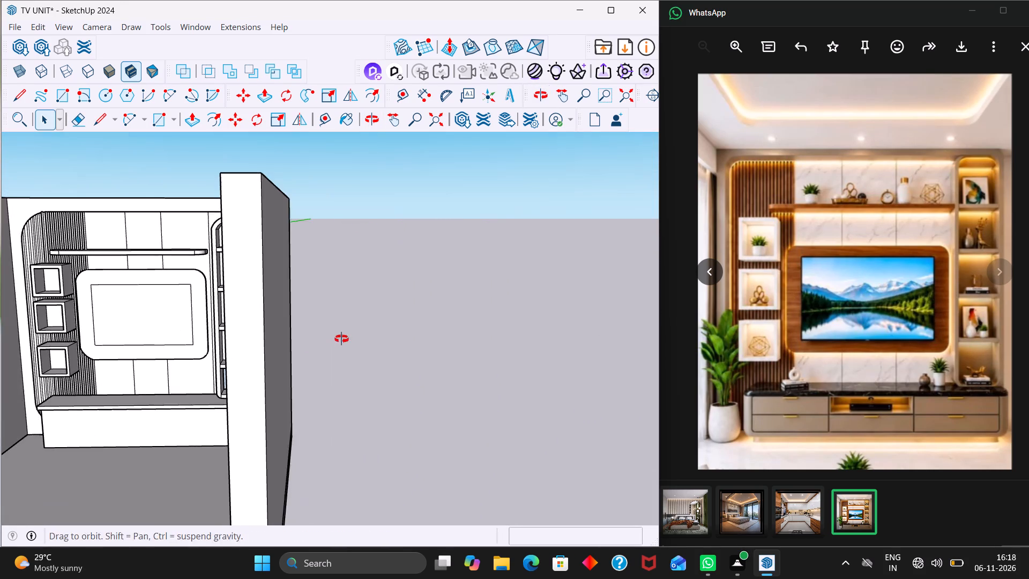
pyautogui.moveTo(341, 339); pyautogui.dragTo(341, 339, button='middle')
pyautogui.moveTo(265, 341); pyautogui.dragTo(314, 352, button='middle')
pyautogui.scroll(-13, 301, 333)
pyautogui.scroll(3, 161, 271)
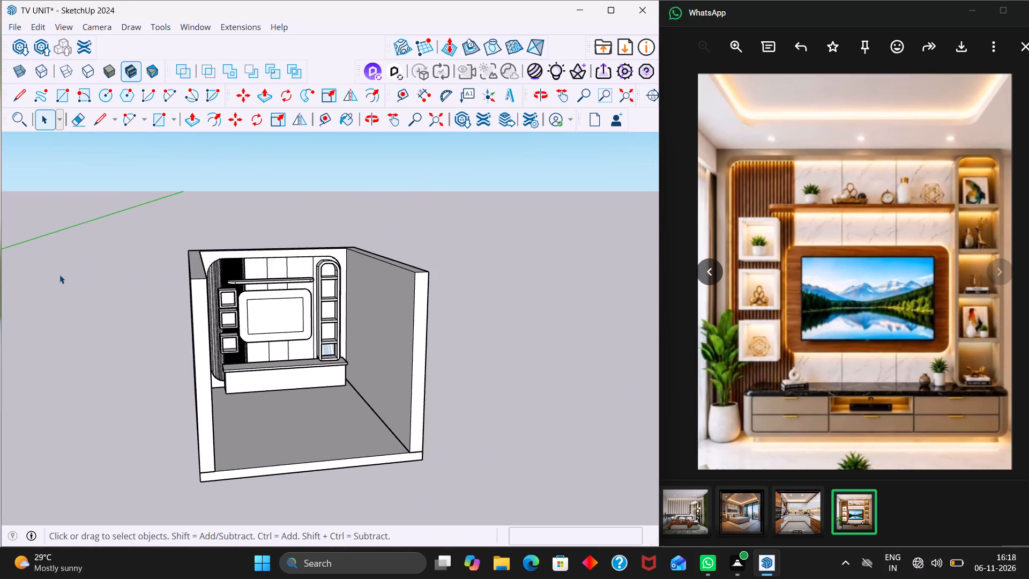
pyautogui.scroll(2, 59, 274)
pyautogui.moveTo(176, 350); pyautogui.dragTo(58, 345, button='middle')
pyautogui.scroll(5, 115, 333)
pyautogui.moveTo(245, 340); pyautogui.dragTo(311, 341, button='middle')
pyautogui.scroll(2, 299, 330)
pyautogui.moveTo(328, 332); pyautogui.dragTo(322, 332, button='middle')
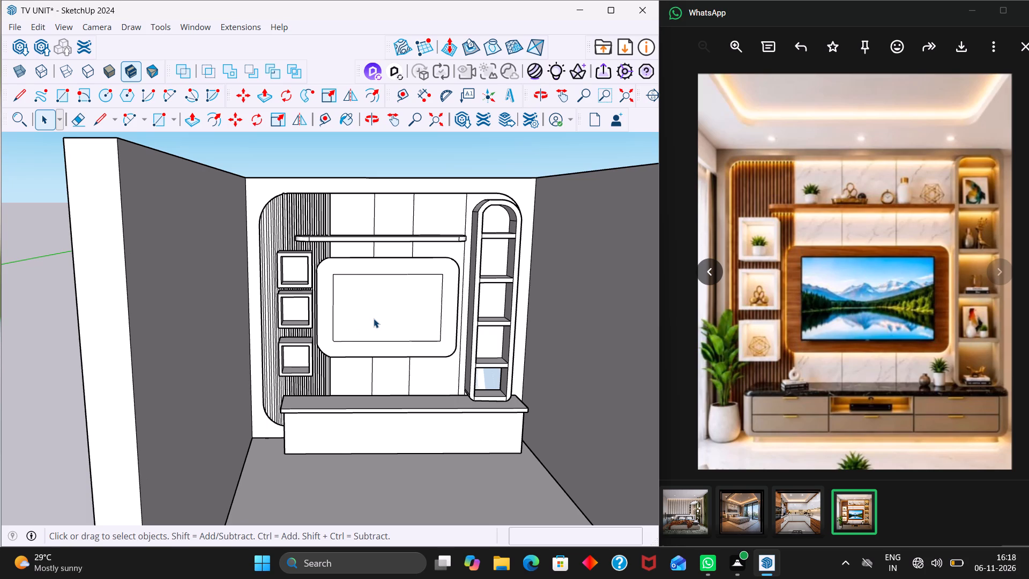
pyautogui.scroll(3, 381, 314)
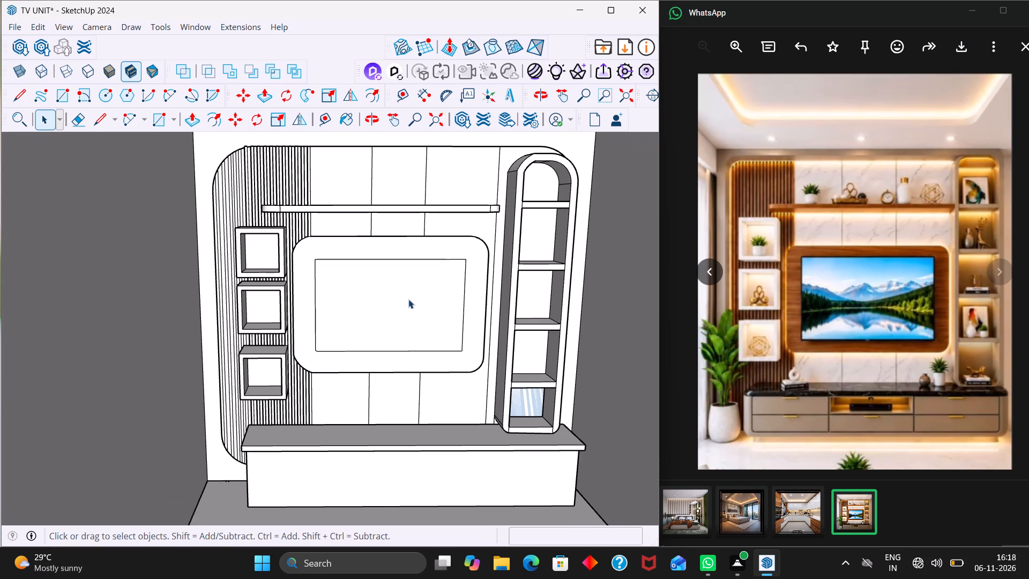
pyautogui.scroll(2, 479, 303)
pyautogui.scroll(-3, 307, 270)
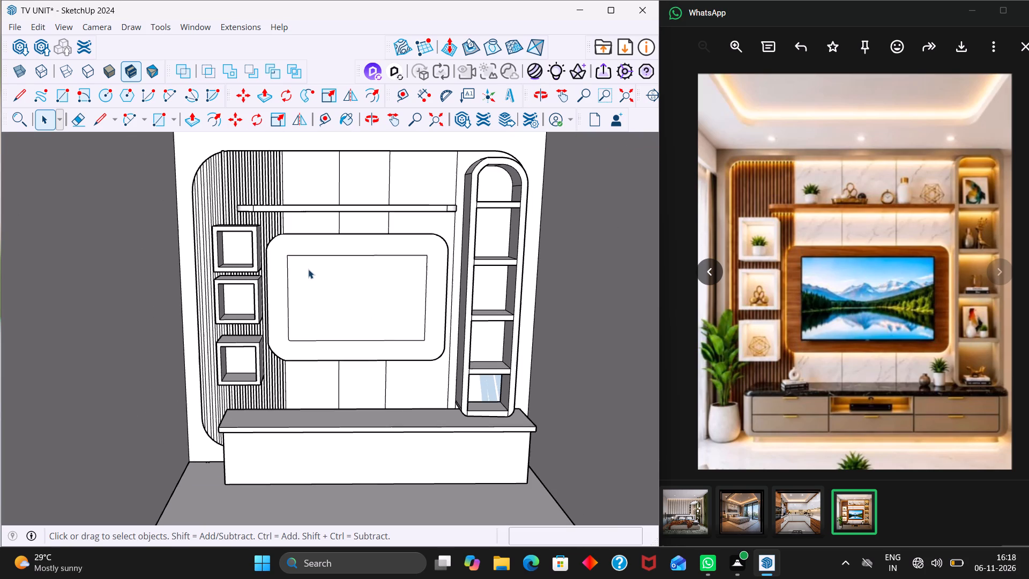
pyautogui.scroll(-3, 308, 279)
pyautogui.middleClick(308, 309)
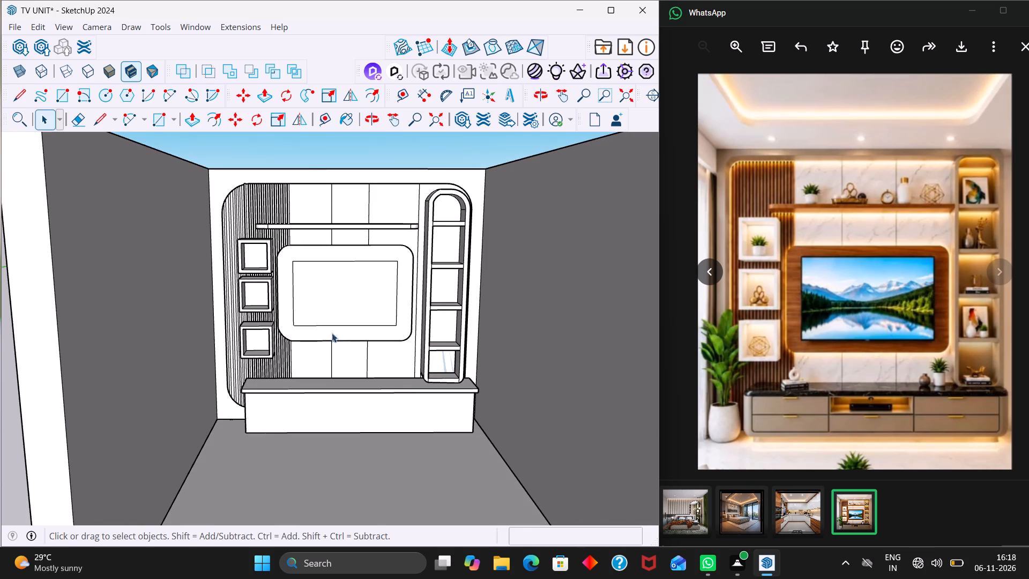
pyautogui.scroll(-2, 353, 363)
pyautogui.moveTo(359, 366); pyautogui.dragTo(348, 348, button='middle')
pyautogui.scroll(1, 348, 343)
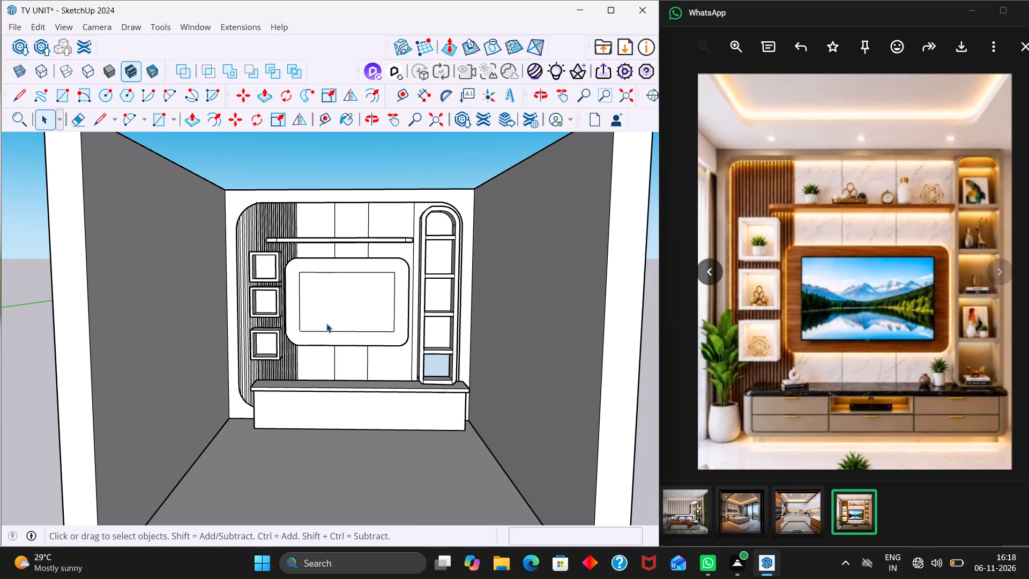
pyautogui.scroll(2, 323, 302)
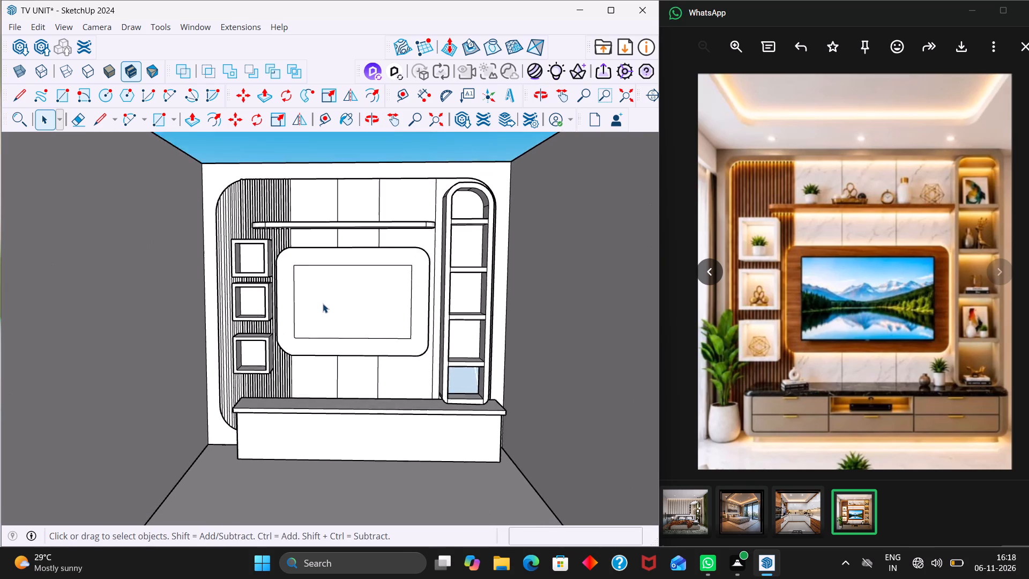
pyautogui.scroll(2, 323, 303)
pyautogui.scroll(-3, 337, 330)
pyautogui.scroll(-14, 764, 345)
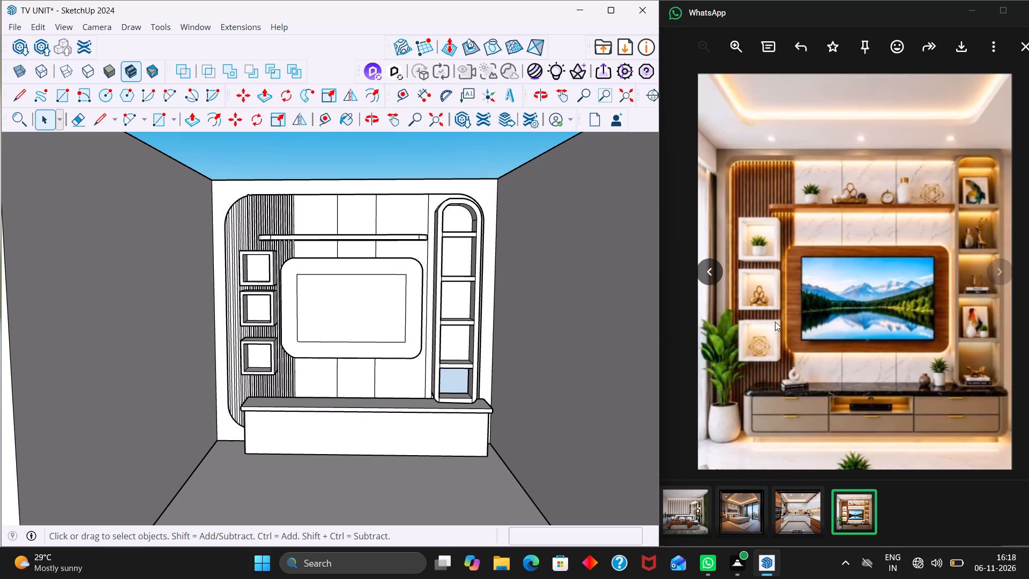
# Study the reference image's display boxes and TV panel up close and compare them with the modelled wall unit.
pyautogui.scroll(-4, 775, 322)
pyautogui.scroll(5, 833, 299)
pyautogui.scroll(-7, 833, 298)
pyautogui.scroll(1, 834, 300)
pyautogui.scroll(-5, 834, 300)
pyautogui.scroll(3, 798, 313)
pyautogui.scroll(-7, 798, 295)
pyautogui.scroll(9, 798, 297)
pyautogui.scroll(-5, 804, 293)
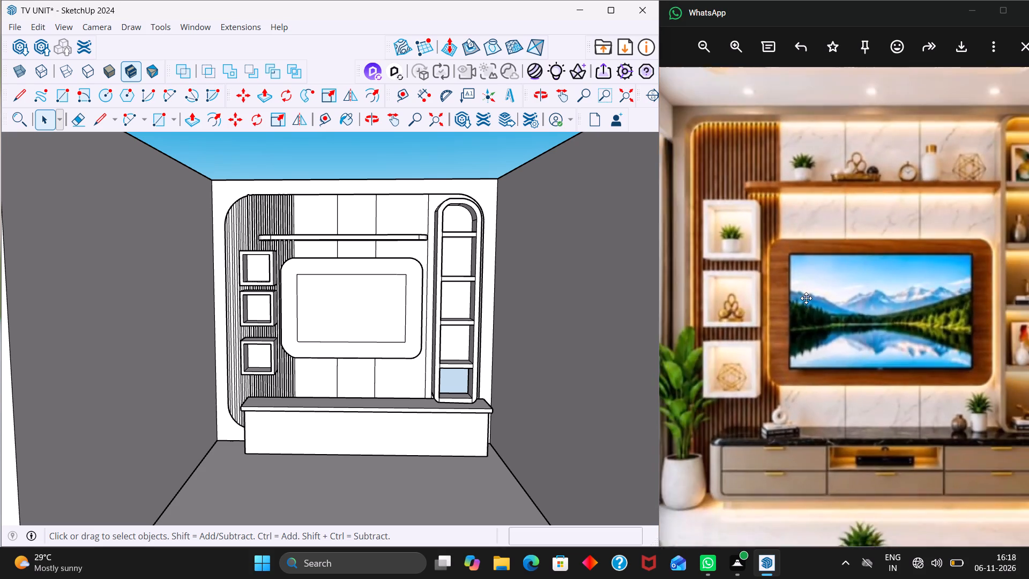
pyautogui.scroll(-12, 806, 298)
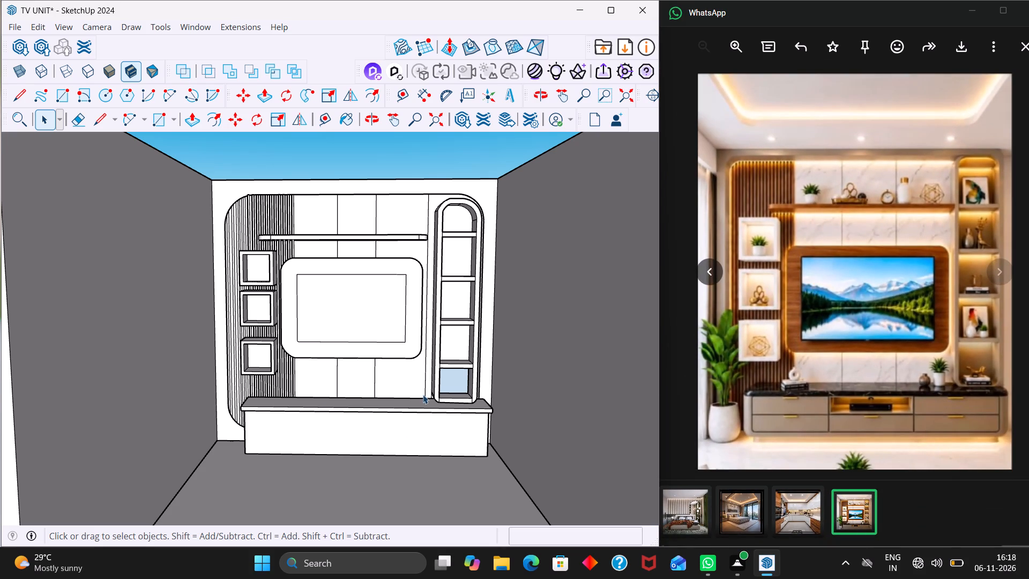
pyautogui.scroll(2, 210, 444)
pyautogui.scroll(-2, 279, 433)
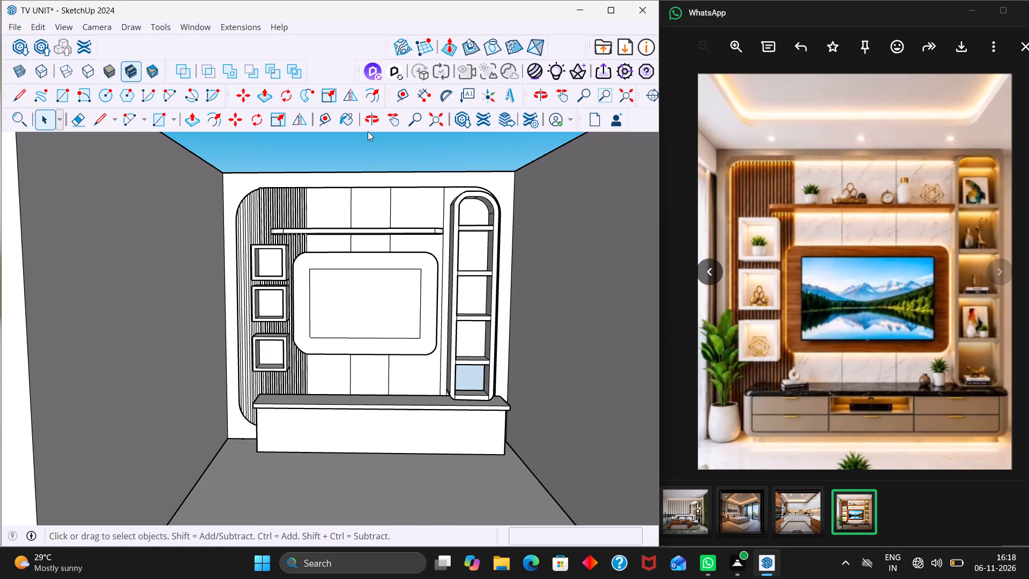
# Measure the back wall's width along its top edge between the two side walls.
pyautogui.click(402, 94)
pyautogui.scroll(1, 296, 154)
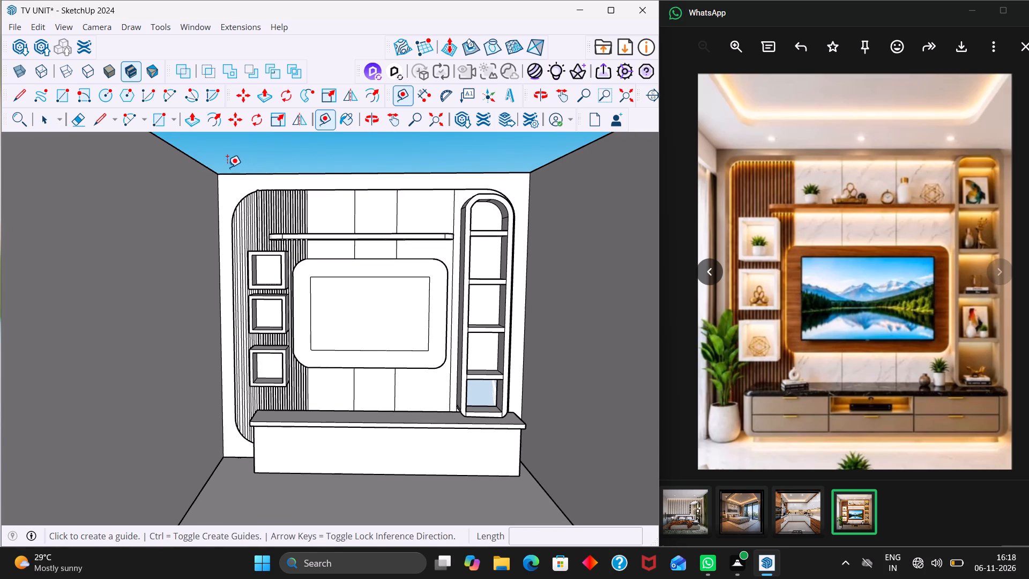
pyautogui.click(220, 170)
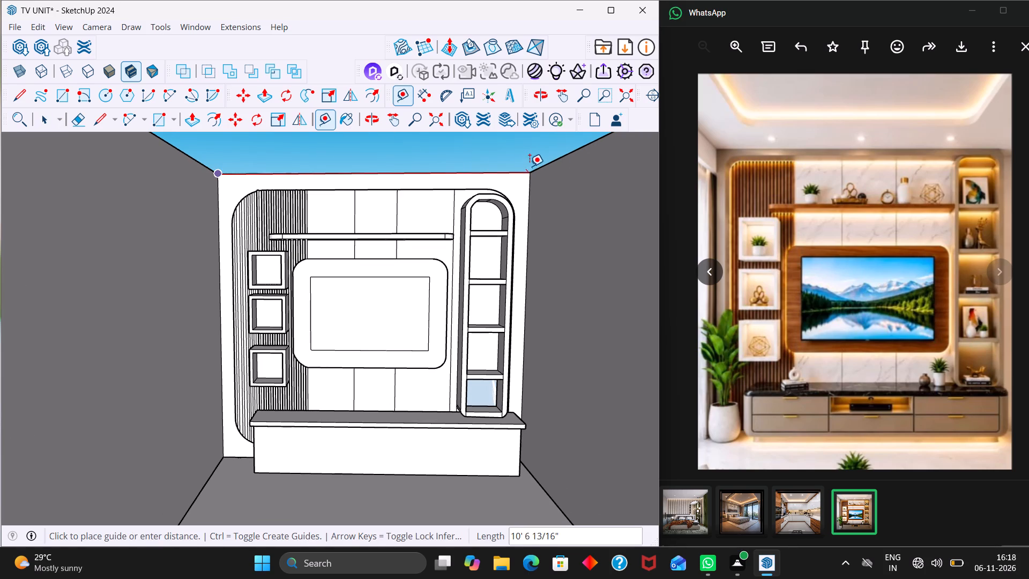
pyautogui.click(529, 167)
# Measure the back wall's top width again from a raised view and undo the last guide.
pyautogui.moveTo(411, 156); pyautogui.dragTo(390, 298, button='middle')
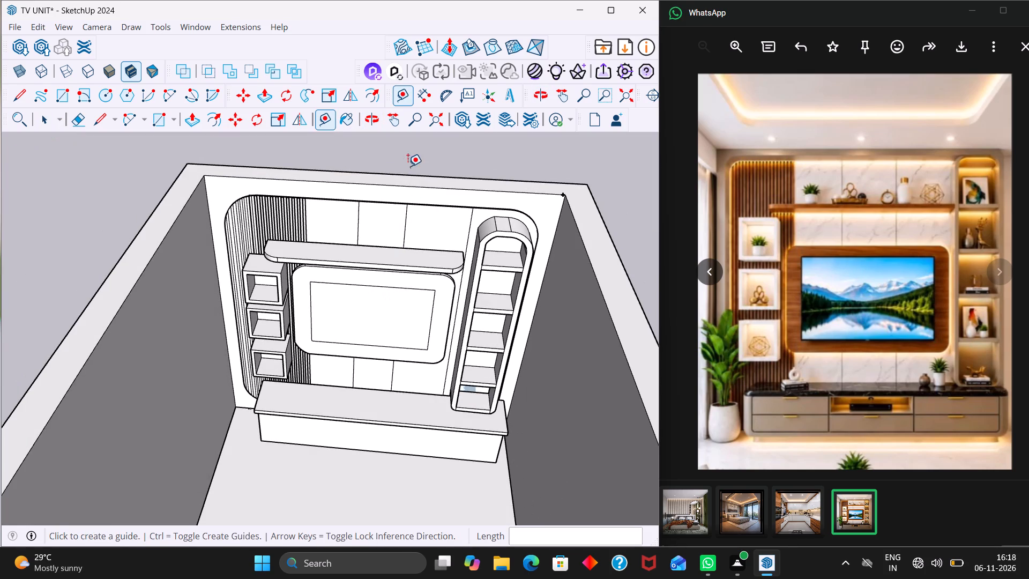
pyautogui.scroll(-2, 410, 186)
pyautogui.click(233, 177)
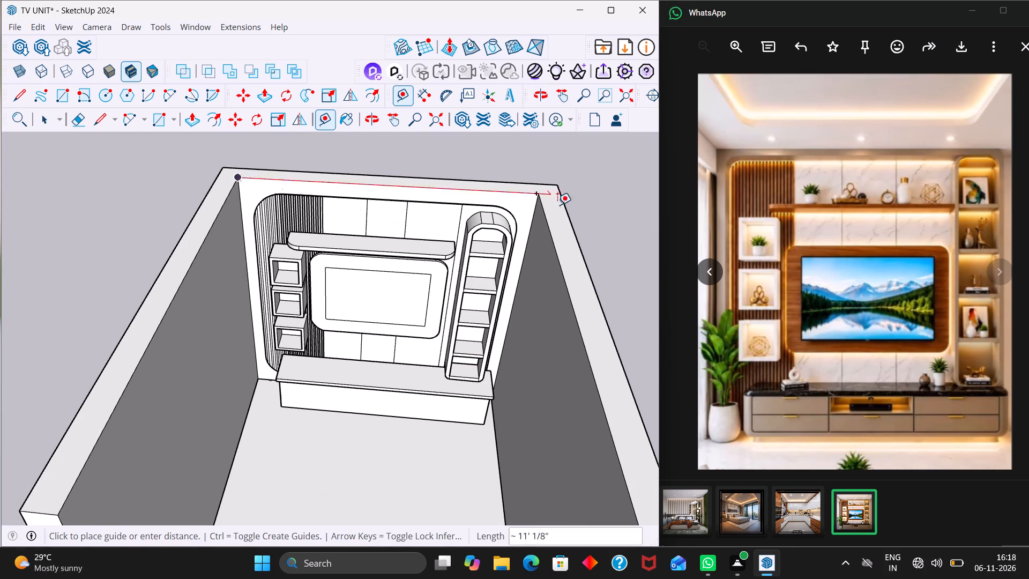
pyautogui.click(539, 195)
pyautogui.scroll(-4, 482, 146)
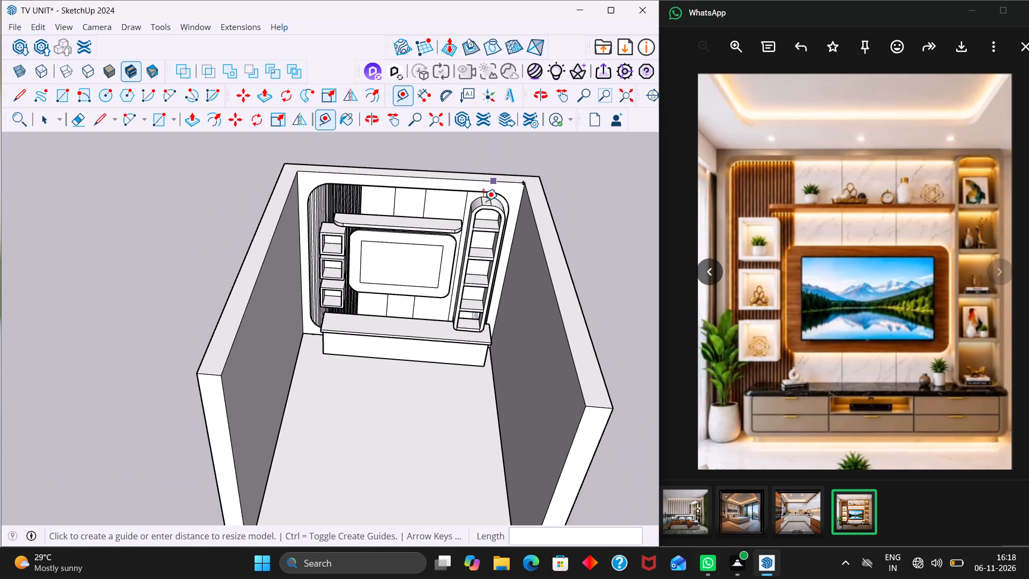
pyautogui.moveTo(480, 214); pyautogui.dragTo(474, 139, button='middle')
pyautogui.scroll(4, 473, 192)
pyautogui.scroll(-1, 465, 229)
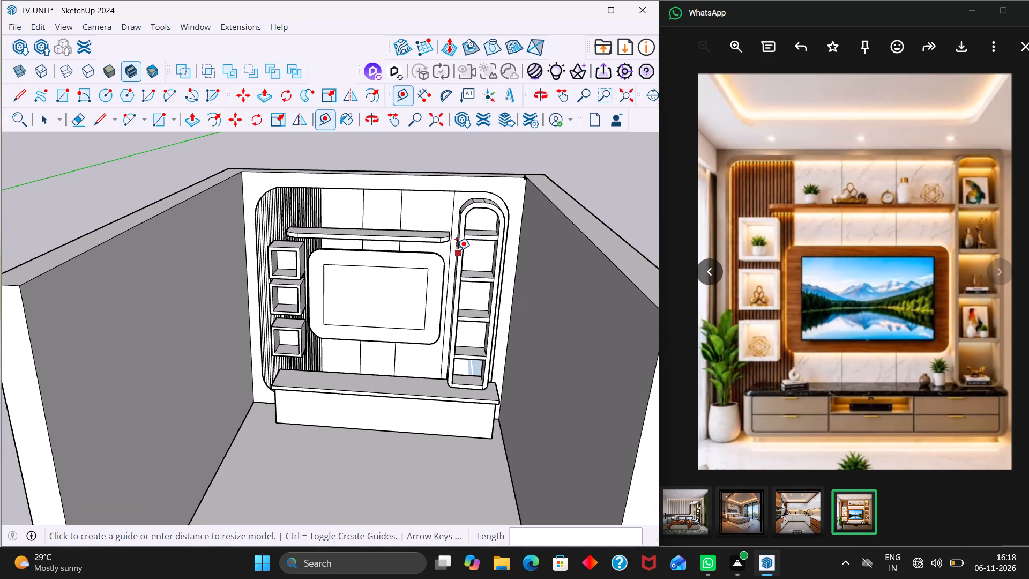
pyautogui.hotkey('ctrl', 'z')
pyautogui.press('Escape')
pyautogui.press('space')
pyautogui.moveTo(428, 203); pyautogui.dragTo(366, 207, button='middle')
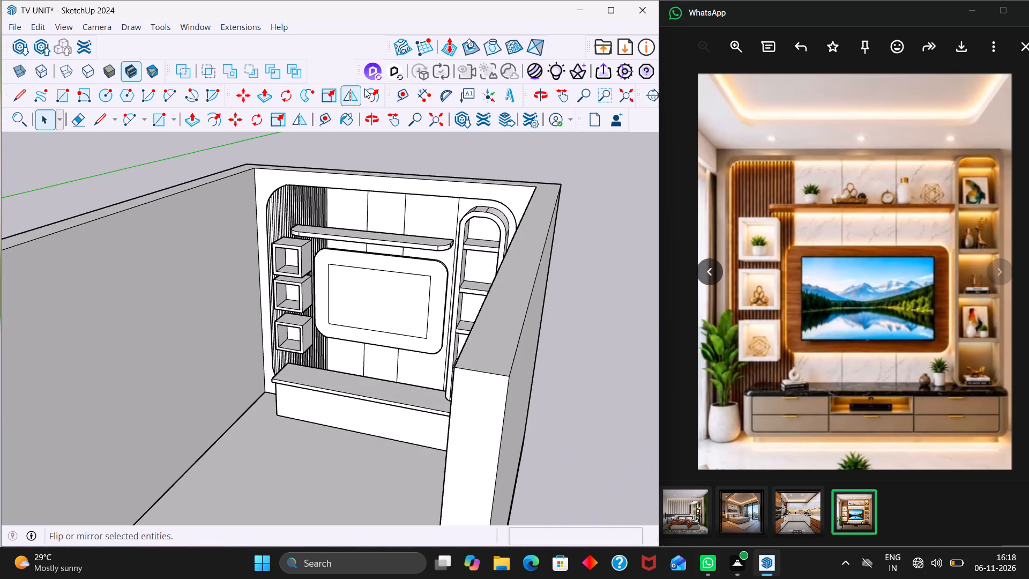
# Measure the back wall's width just below its top edge, from one side wall's inner corner to the other.
pyautogui.click(404, 94)
pyautogui.scroll(6, 301, 164)
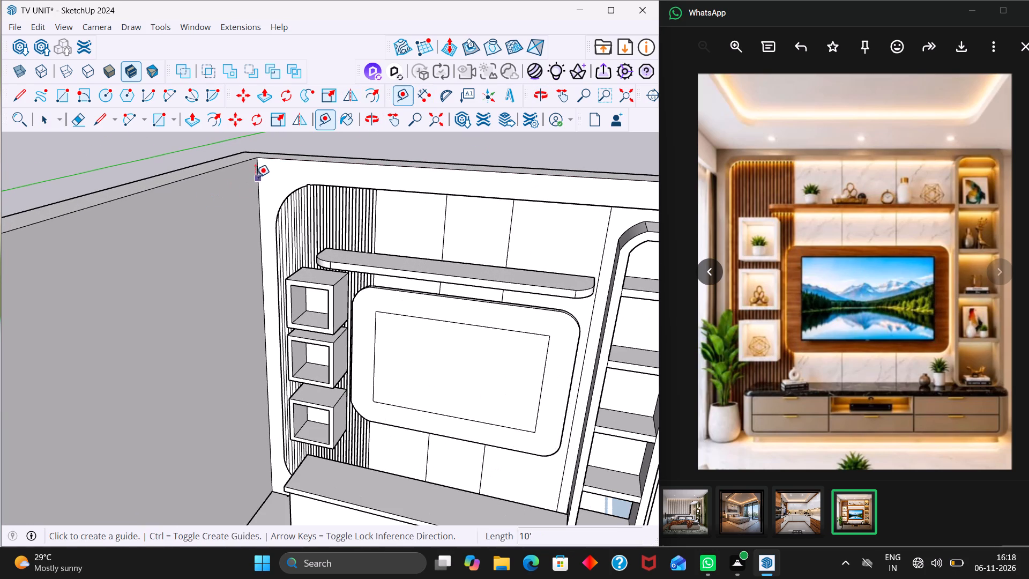
pyautogui.click(257, 176)
pyautogui.scroll(-5, 263, 181)
pyautogui.moveTo(535, 194); pyautogui.dragTo(538, 200, button='middle')
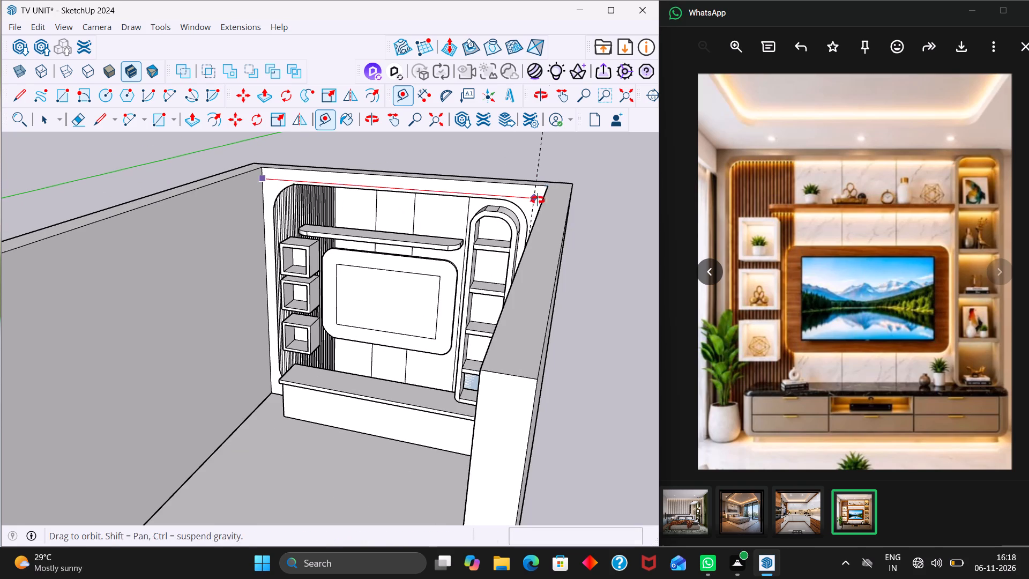
pyautogui.moveTo(538, 200); pyautogui.dragTo(730, 181, button='middle')
pyautogui.click(473, 179)
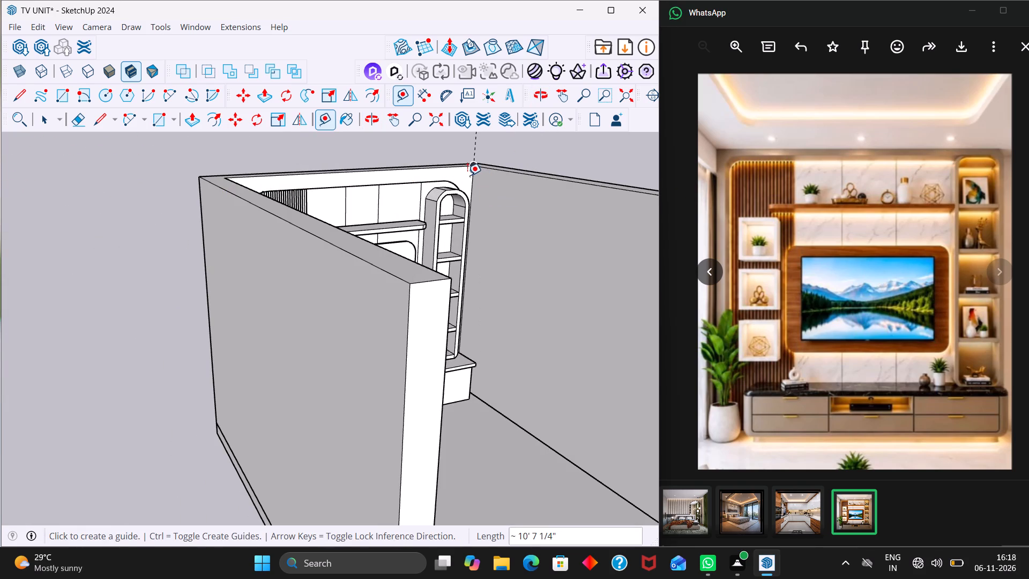
pyautogui.scroll(-1, 459, 189)
pyautogui.moveTo(466, 194); pyautogui.dragTo(401, 227, button='middle')
pyautogui.press('space')
pyautogui.moveTo(469, 198); pyautogui.dragTo(427, 250, button='middle')
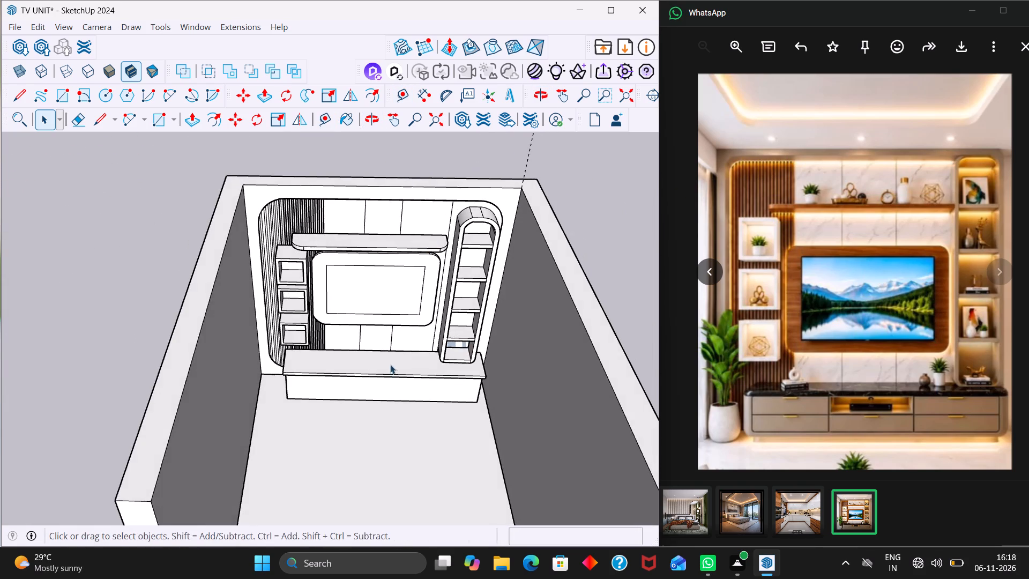
# Measure the back wall's width along its base, from one side wall's floor corner to the other.
pyautogui.moveTo(389, 385); pyautogui.dragTo(366, 375, button='middle')
pyautogui.scroll(3, 324, 383)
pyautogui.moveTo(275, 374); pyautogui.dragTo(242, 462, button='middle')
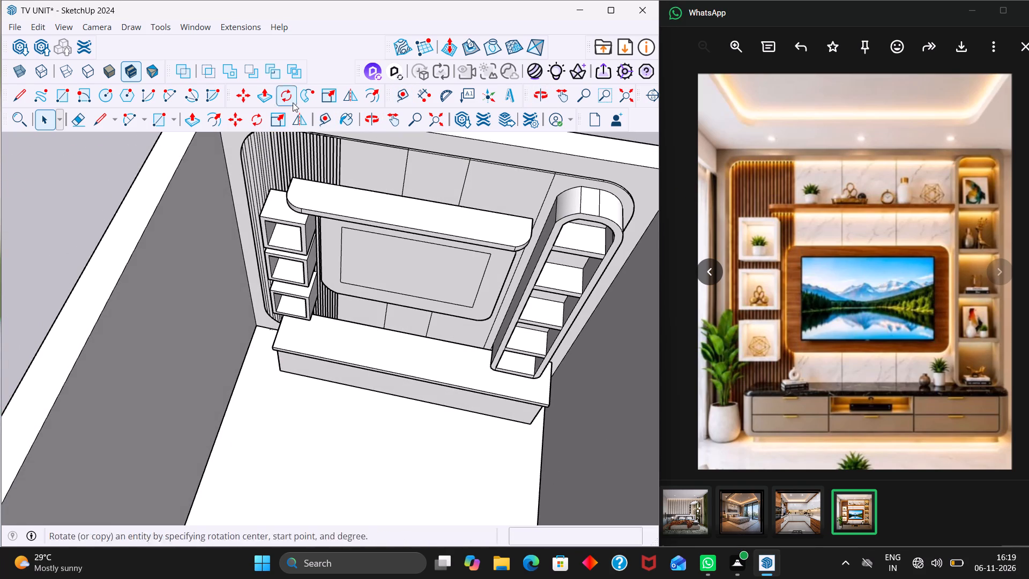
pyautogui.click(330, 118)
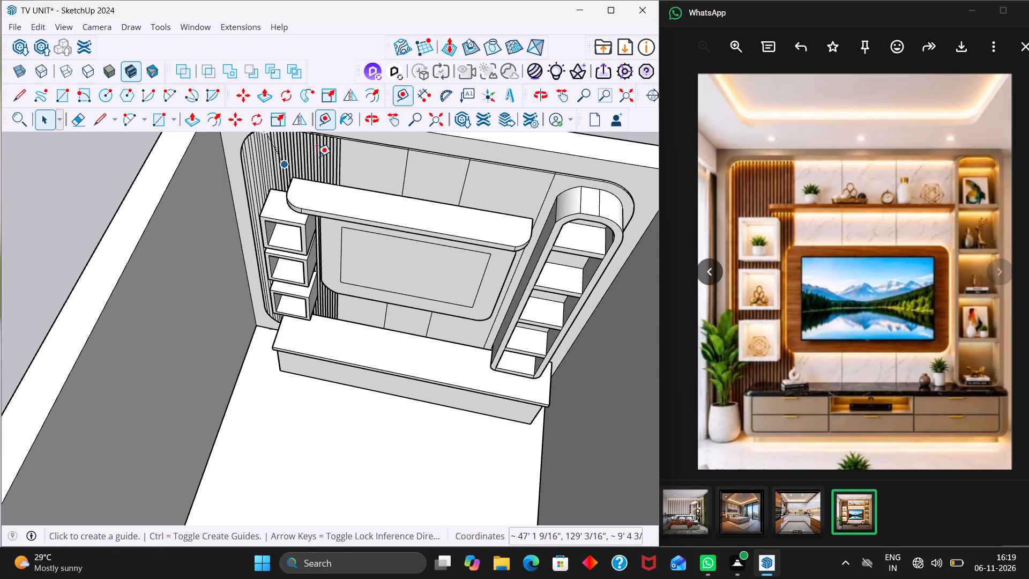
pyautogui.click(259, 322)
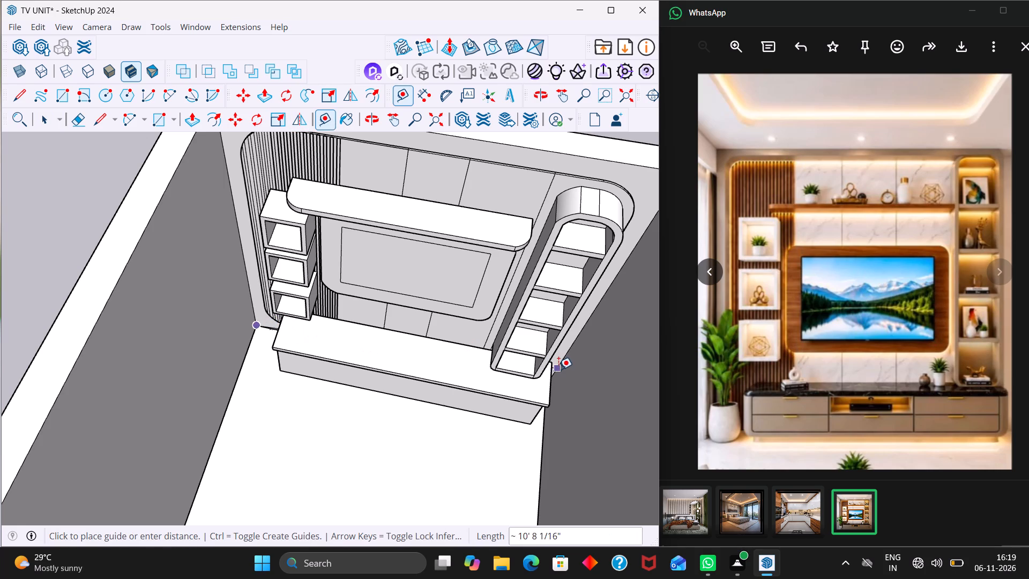
pyautogui.moveTo(530, 374); pyautogui.dragTo(578, 223, button='middle')
pyautogui.moveTo(583, 417); pyautogui.dragTo(569, 340, button='middle')
pyautogui.scroll(6, 570, 410)
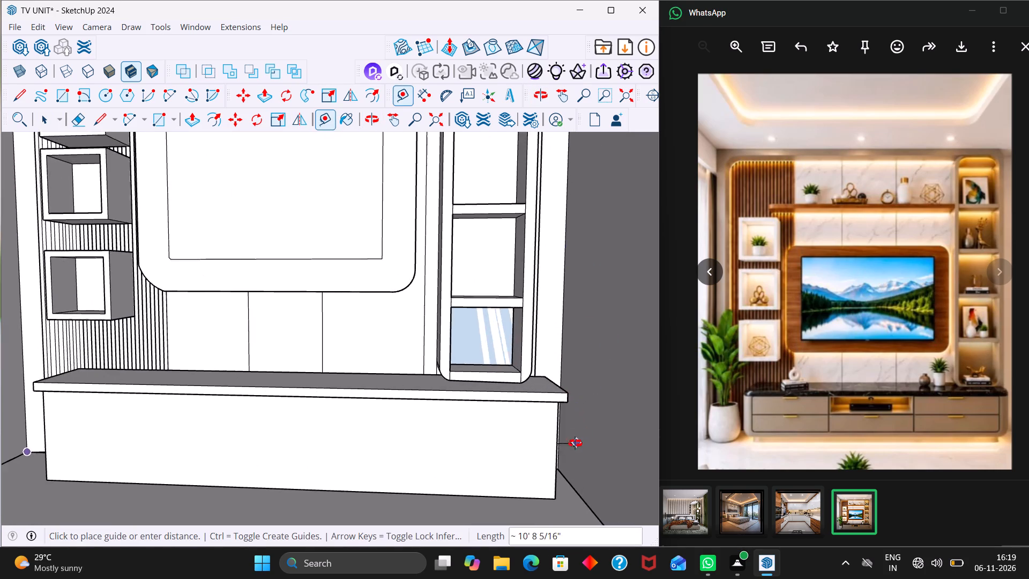
pyautogui.moveTo(577, 443); pyautogui.dragTo(542, 459, button='middle')
pyautogui.scroll(2, 560, 480)
pyautogui.click(560, 474)
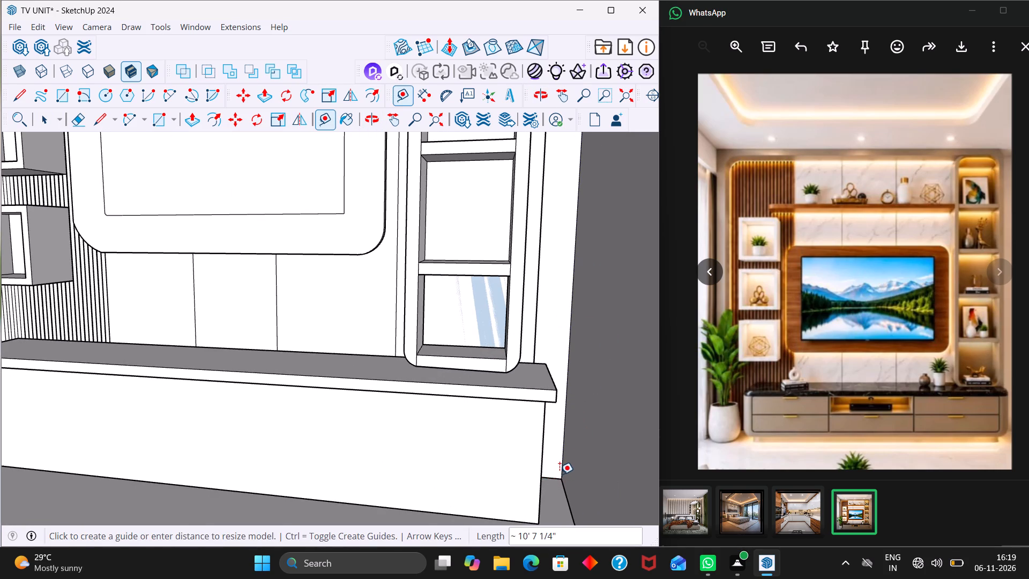
pyautogui.scroll(-11, 527, 464)
pyautogui.press('space')
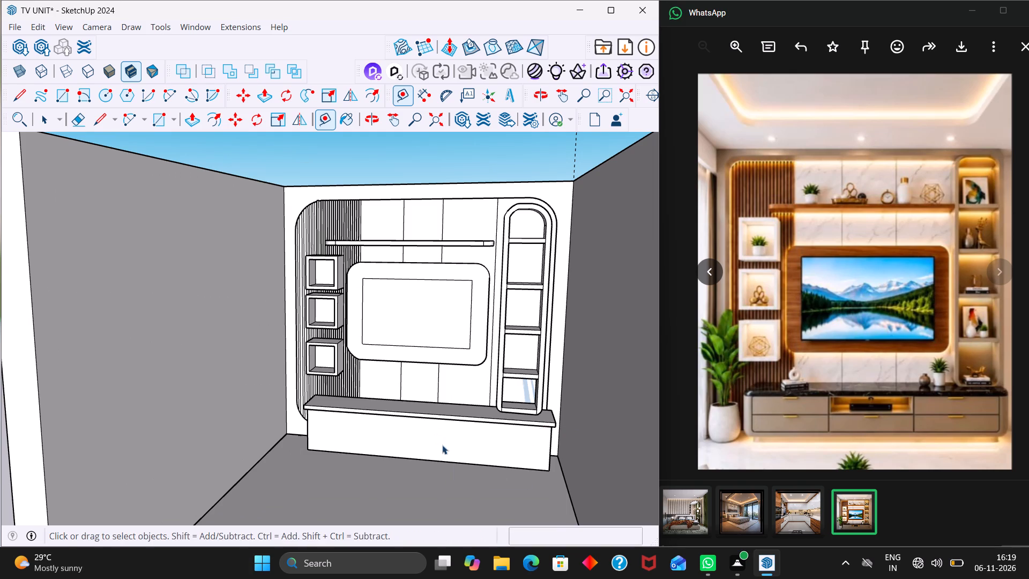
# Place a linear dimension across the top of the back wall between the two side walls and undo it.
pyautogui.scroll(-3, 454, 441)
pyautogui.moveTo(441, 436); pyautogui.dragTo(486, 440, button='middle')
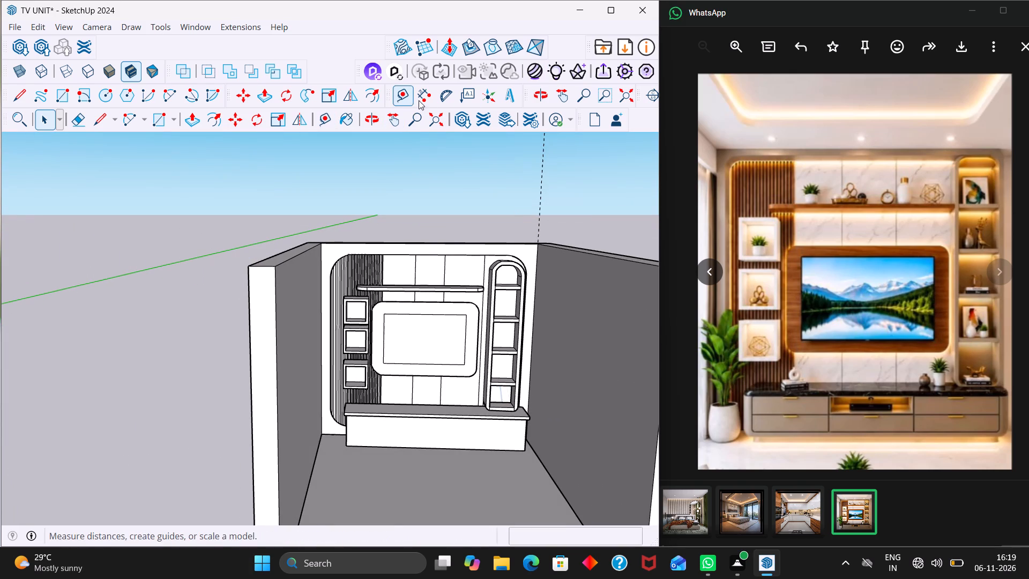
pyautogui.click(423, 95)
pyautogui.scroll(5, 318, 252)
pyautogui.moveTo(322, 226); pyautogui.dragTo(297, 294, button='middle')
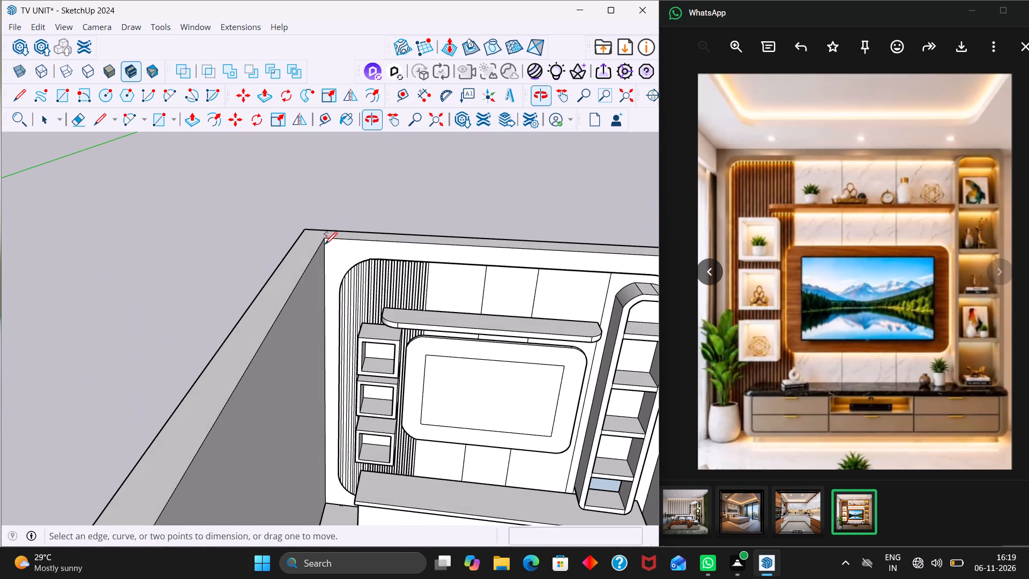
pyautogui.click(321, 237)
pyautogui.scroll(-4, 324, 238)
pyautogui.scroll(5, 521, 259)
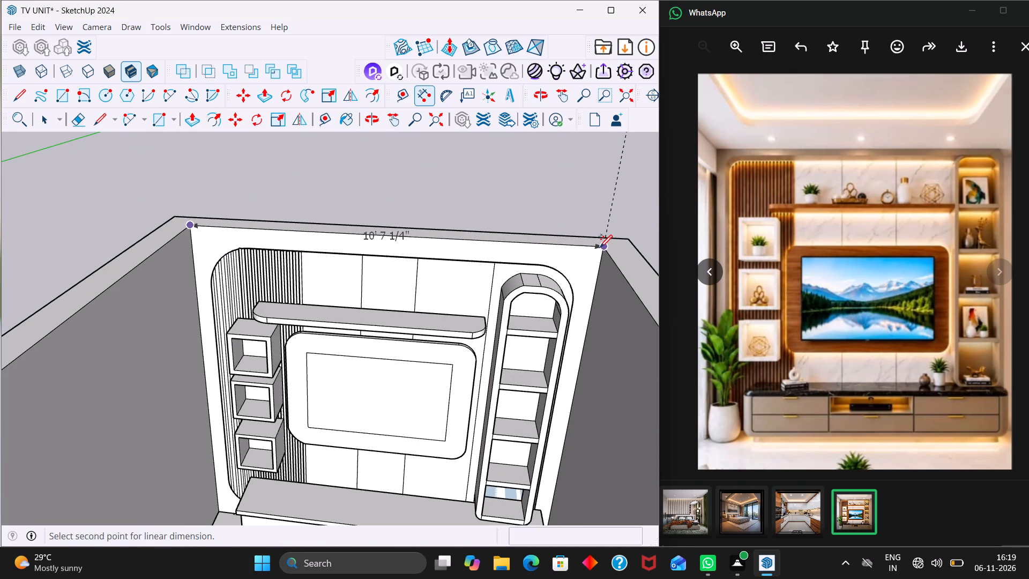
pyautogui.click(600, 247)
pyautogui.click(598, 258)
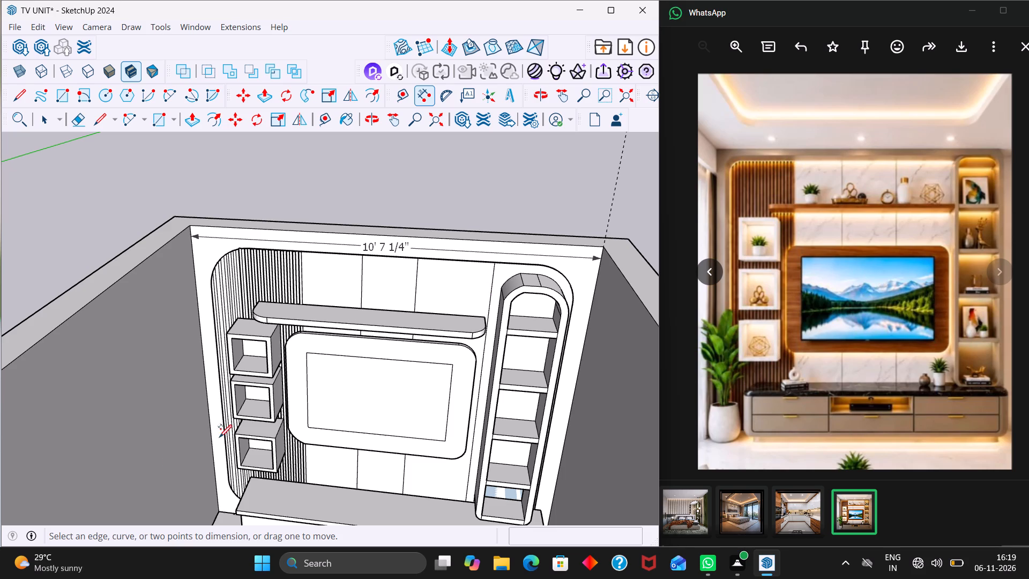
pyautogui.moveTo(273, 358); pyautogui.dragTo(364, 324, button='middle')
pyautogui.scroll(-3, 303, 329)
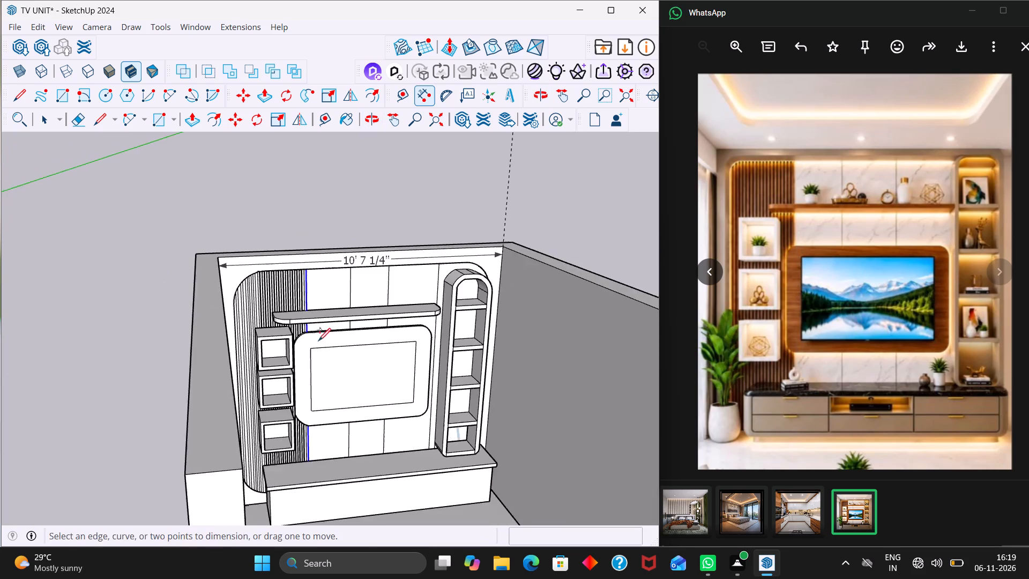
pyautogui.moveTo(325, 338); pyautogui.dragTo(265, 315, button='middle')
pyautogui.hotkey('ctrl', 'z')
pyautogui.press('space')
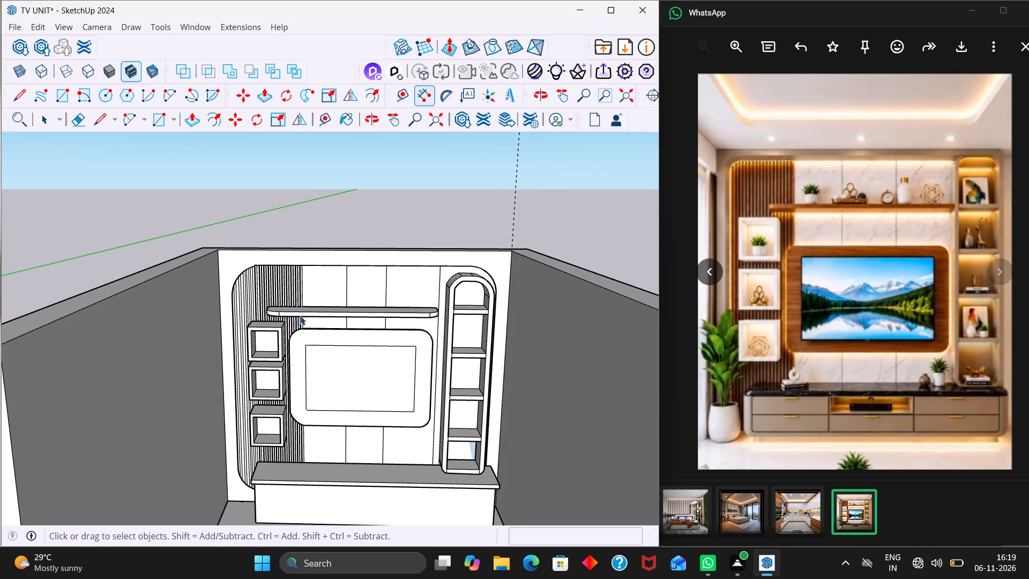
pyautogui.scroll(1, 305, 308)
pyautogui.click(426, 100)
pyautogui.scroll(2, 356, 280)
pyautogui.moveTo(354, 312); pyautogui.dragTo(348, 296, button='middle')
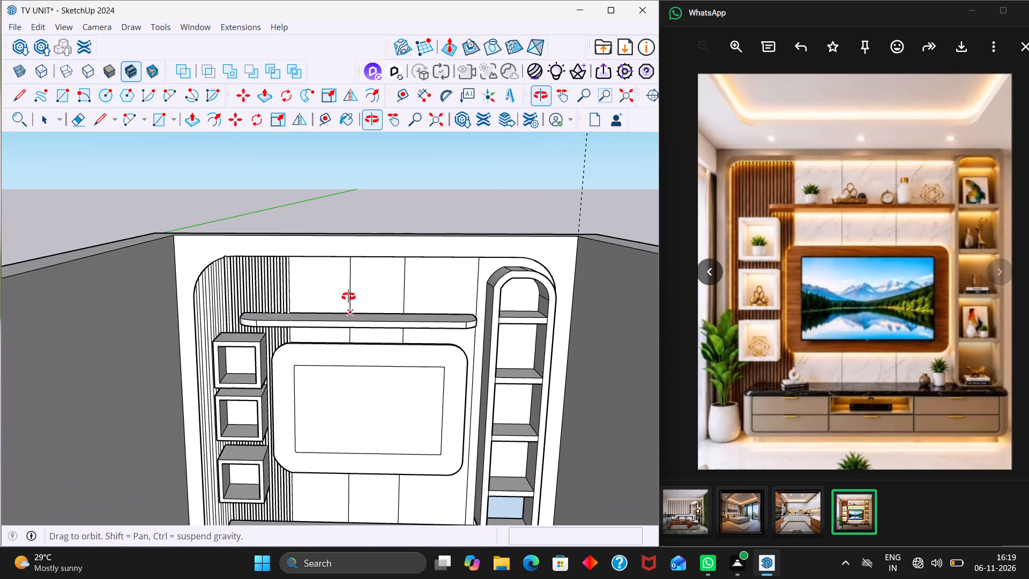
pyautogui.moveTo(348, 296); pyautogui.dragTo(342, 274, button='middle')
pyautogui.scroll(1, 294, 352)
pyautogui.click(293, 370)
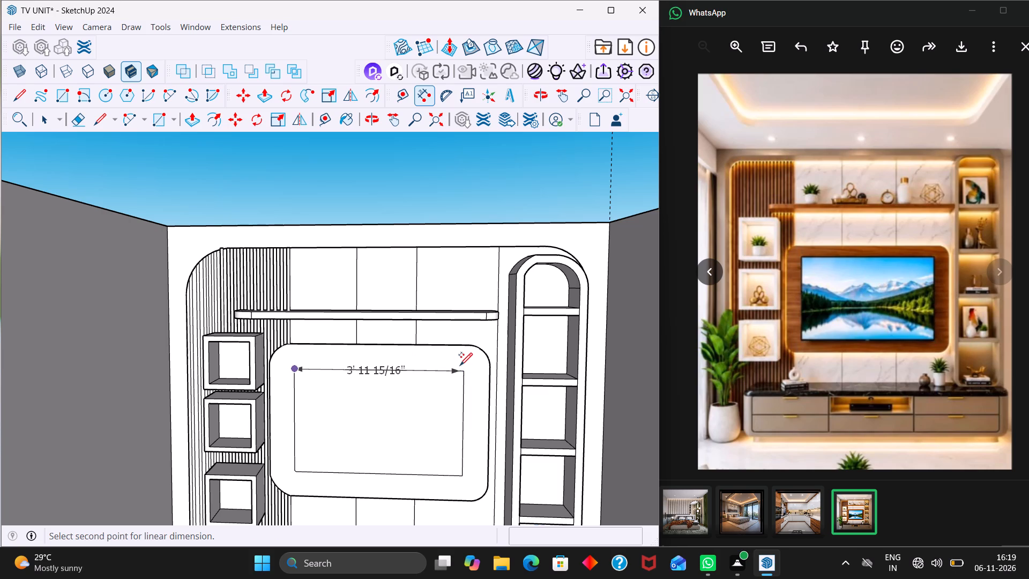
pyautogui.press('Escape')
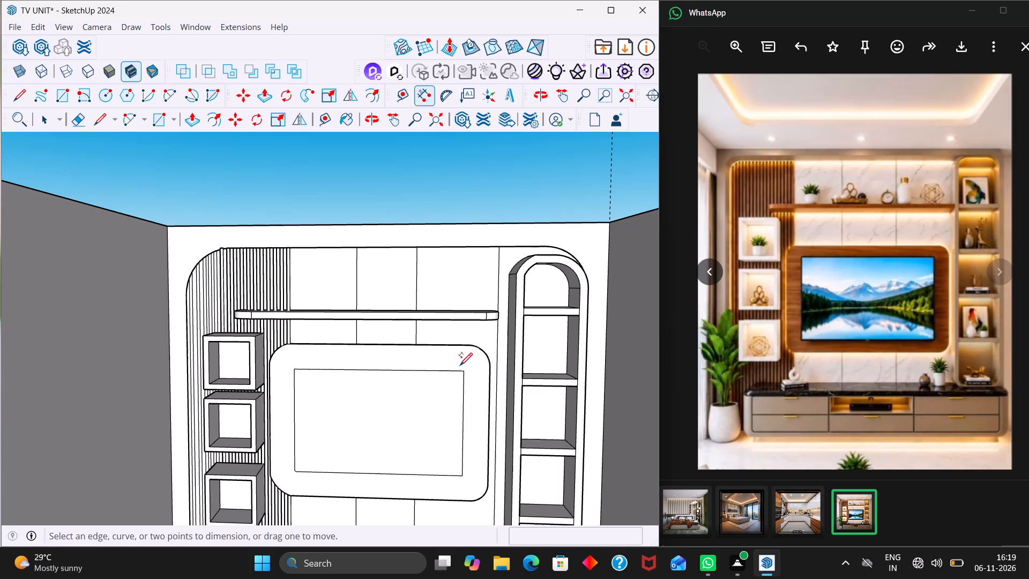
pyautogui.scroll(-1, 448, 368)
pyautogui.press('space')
# Measure the TV screen rectangle's width between its two upper corners with a linear dimension, without placing the dimension.
pyautogui.scroll(-2, 443, 374)
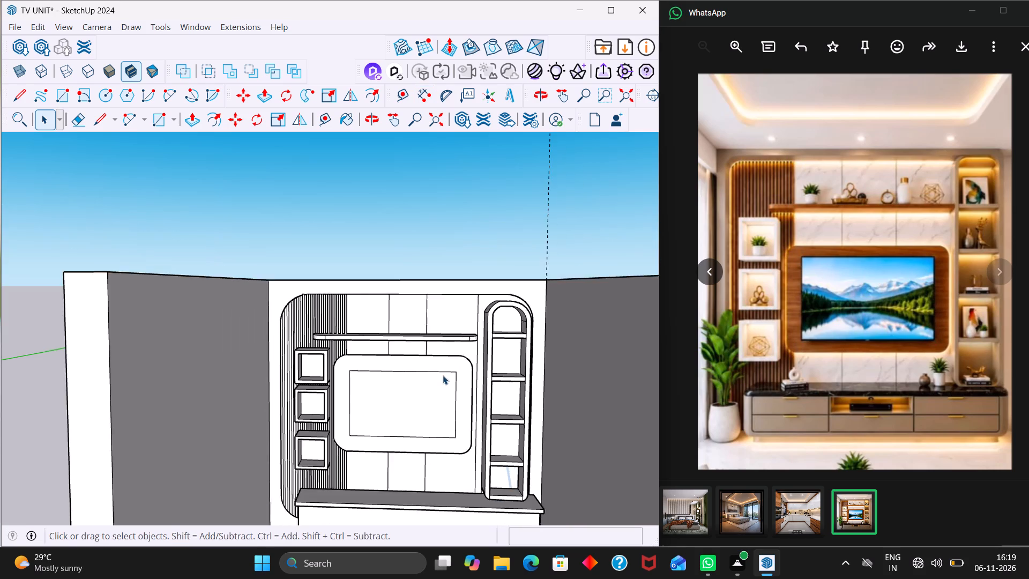
pyautogui.scroll(-4, 443, 375)
pyautogui.moveTo(424, 396); pyautogui.dragTo(461, 399, button='middle')
pyautogui.scroll(3, 424, 409)
pyautogui.moveTo(429, 411); pyautogui.dragTo(408, 422, button='middle')
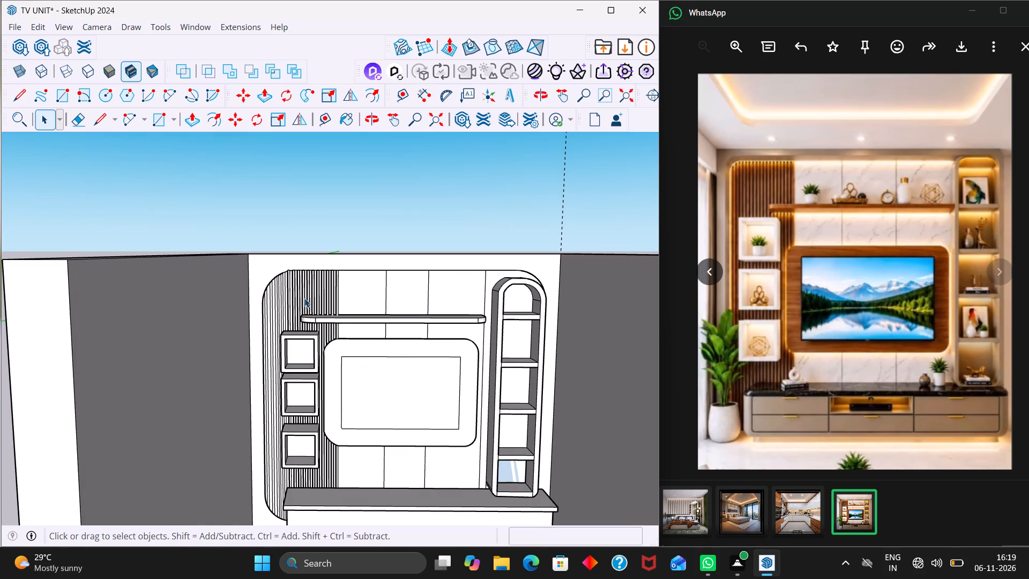
pyautogui.click(424, 91)
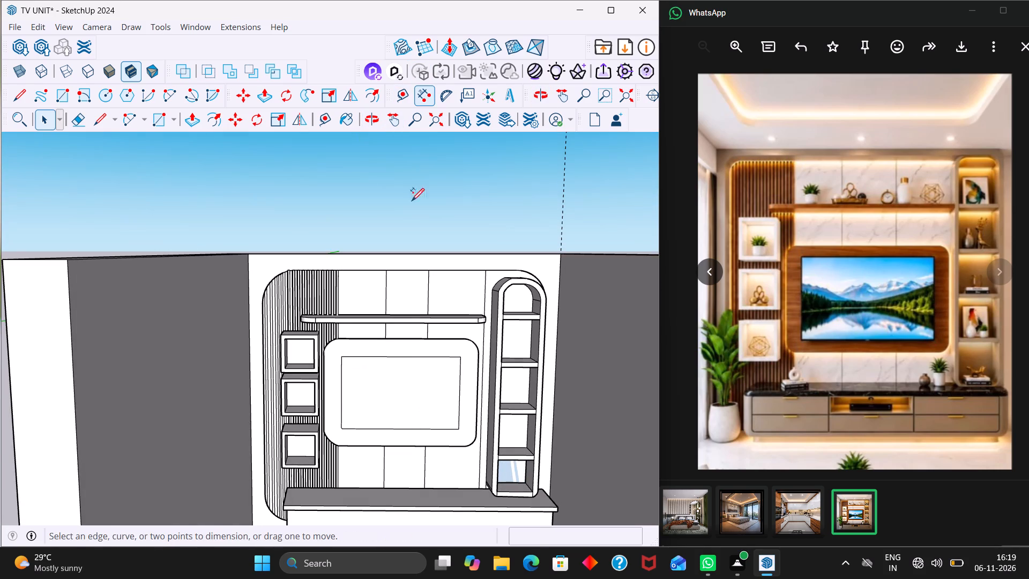
pyautogui.click(344, 355)
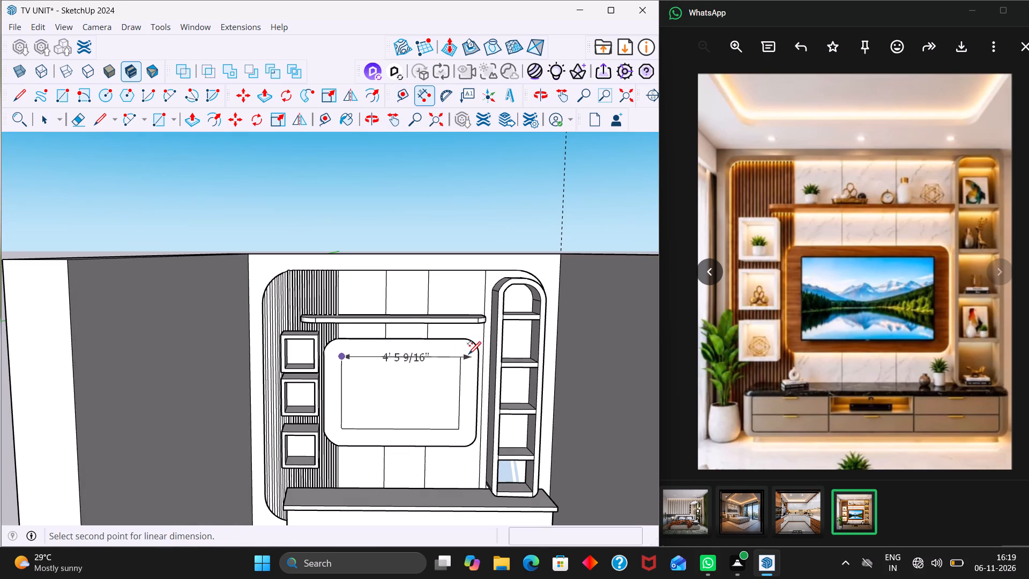
pyautogui.click(460, 356)
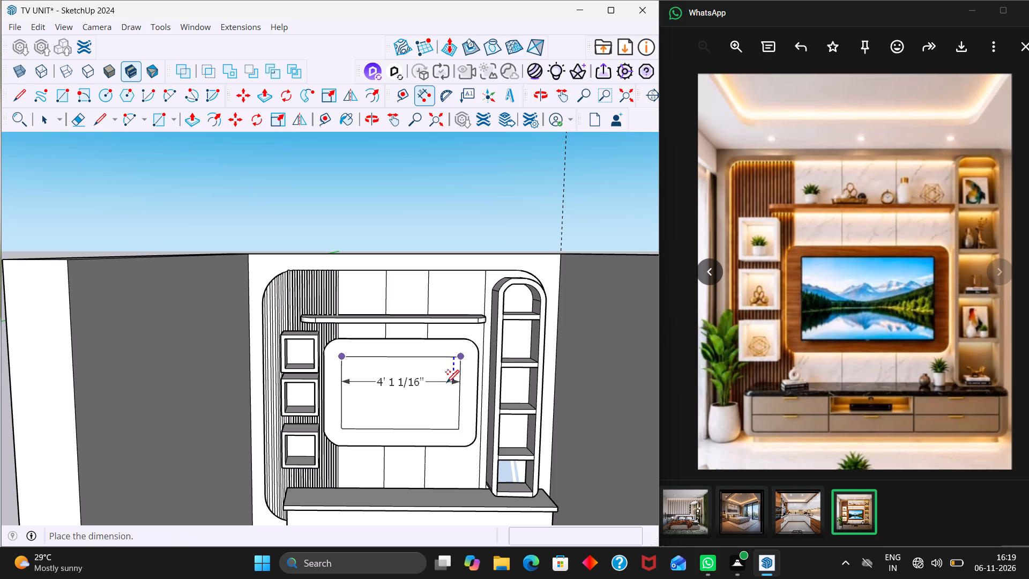
pyautogui.scroll(3, 446, 382)
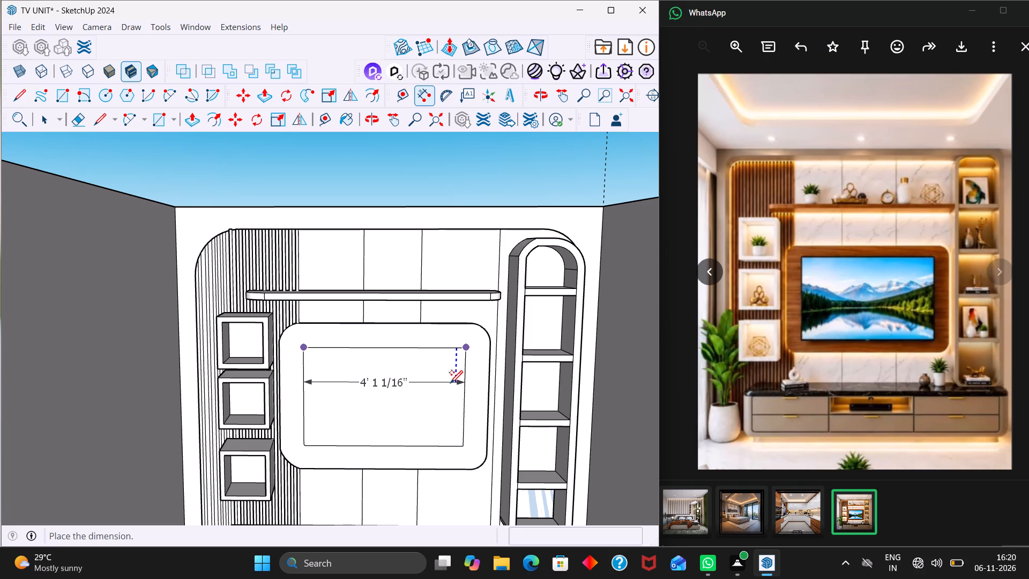
pyautogui.press('Escape')
pyautogui.press('space')
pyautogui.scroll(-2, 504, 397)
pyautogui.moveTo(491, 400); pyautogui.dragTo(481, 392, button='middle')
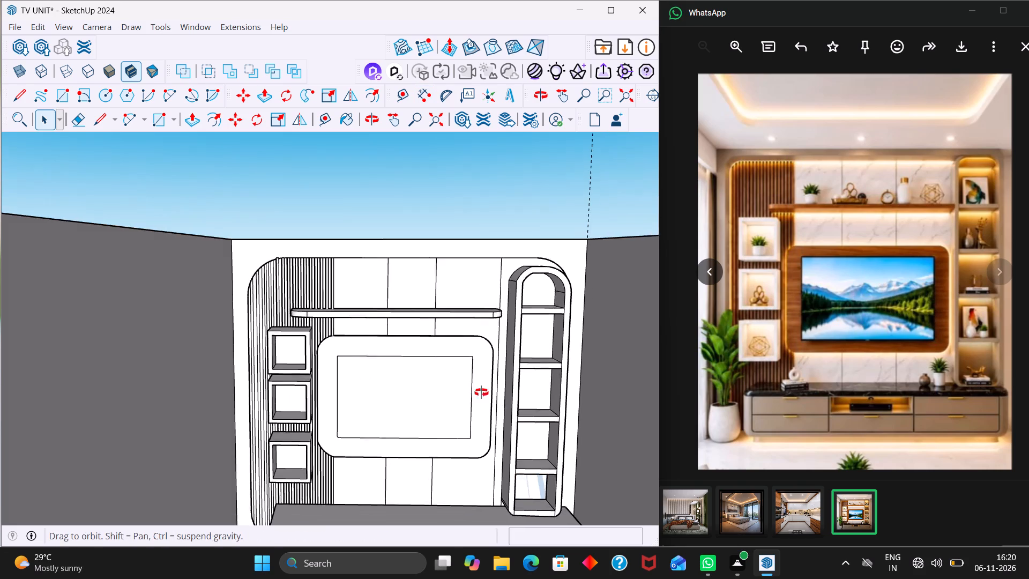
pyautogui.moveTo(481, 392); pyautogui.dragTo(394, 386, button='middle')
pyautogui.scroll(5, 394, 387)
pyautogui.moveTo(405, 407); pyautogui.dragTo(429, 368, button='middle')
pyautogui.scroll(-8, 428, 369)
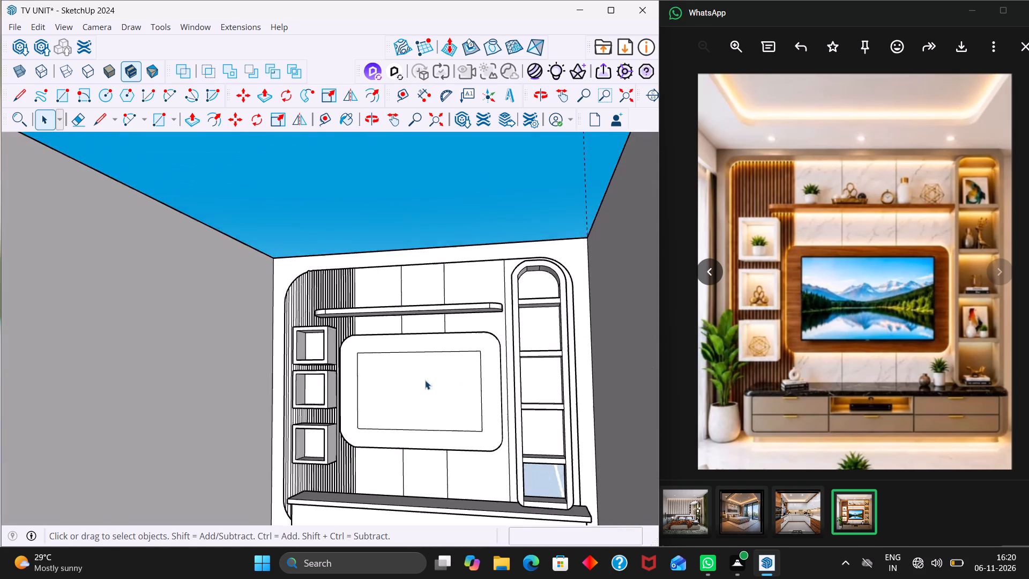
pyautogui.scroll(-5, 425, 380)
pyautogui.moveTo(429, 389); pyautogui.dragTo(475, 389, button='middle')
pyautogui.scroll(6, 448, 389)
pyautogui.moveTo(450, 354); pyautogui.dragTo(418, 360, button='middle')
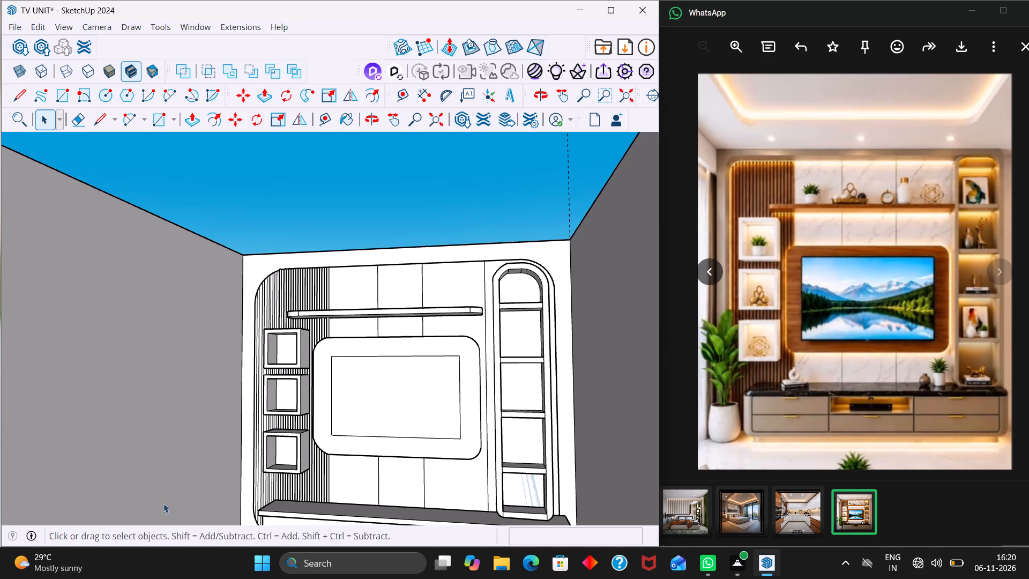
# Open the TV panel group, paint the rounded frame face around the screen with Wood Bamboo, and close the group.
pyautogui.scroll(2, 232, 441)
pyautogui.moveTo(381, 416); pyautogui.dragTo(407, 419, button='middle')
pyautogui.scroll(6, 347, 350)
pyautogui.moveTo(373, 315); pyautogui.dragTo(370, 331, button='middle')
pyautogui.scroll(-7, 383, 303)
pyautogui.doubleClick(381, 319)
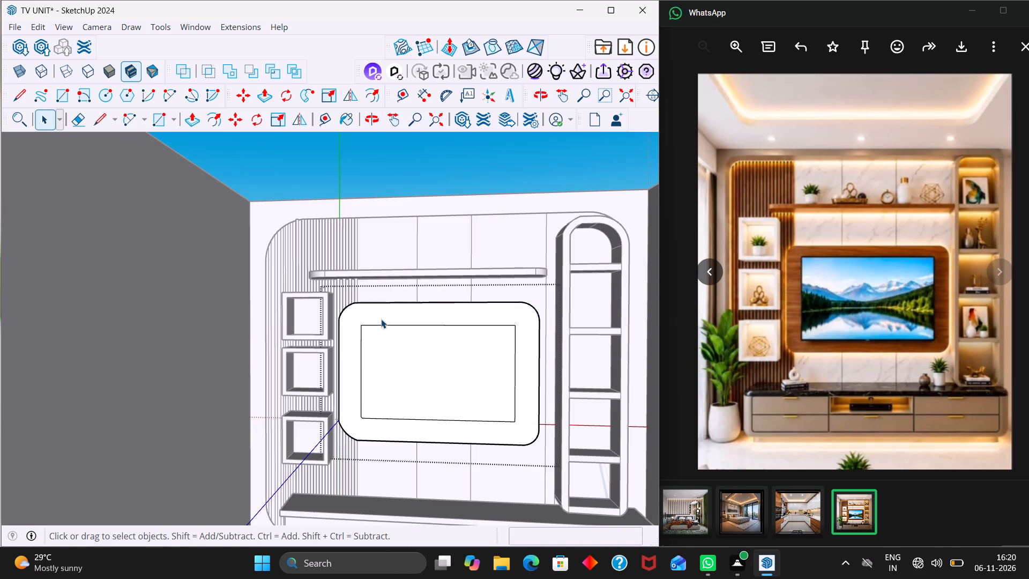
pyautogui.press('b')
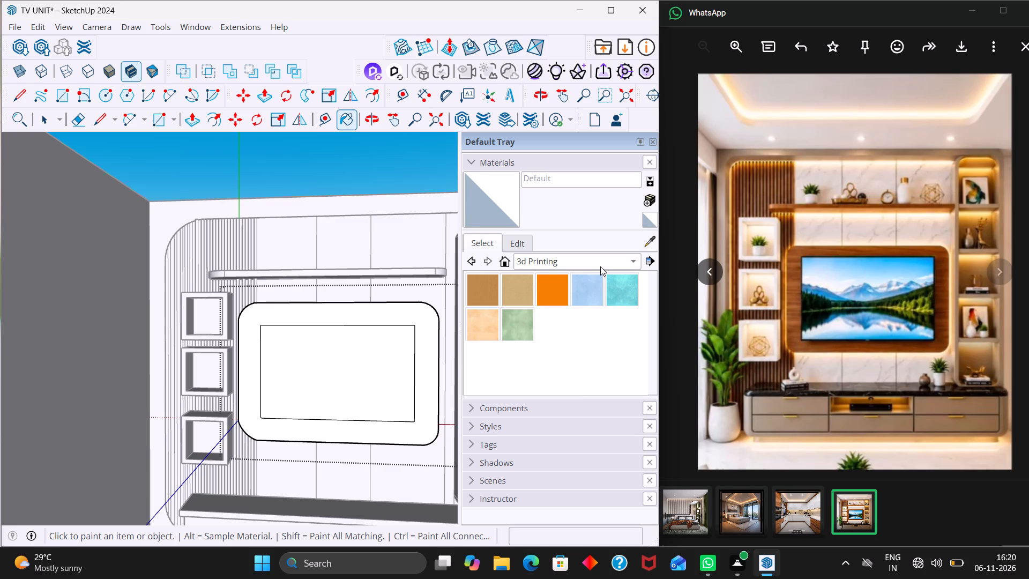
pyautogui.click(594, 263)
pyautogui.click(560, 446)
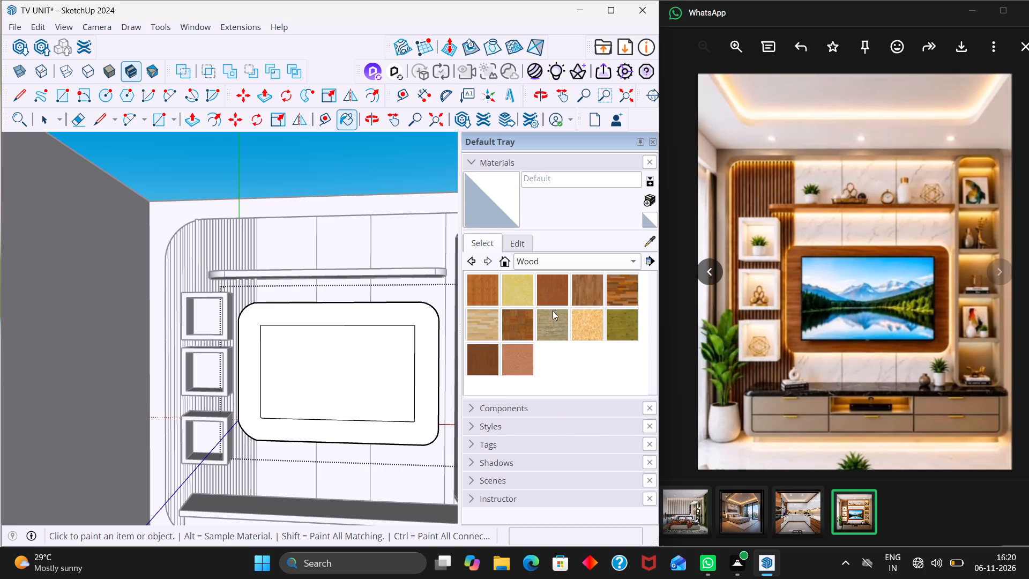
pyautogui.click(488, 294)
pyautogui.click(296, 321)
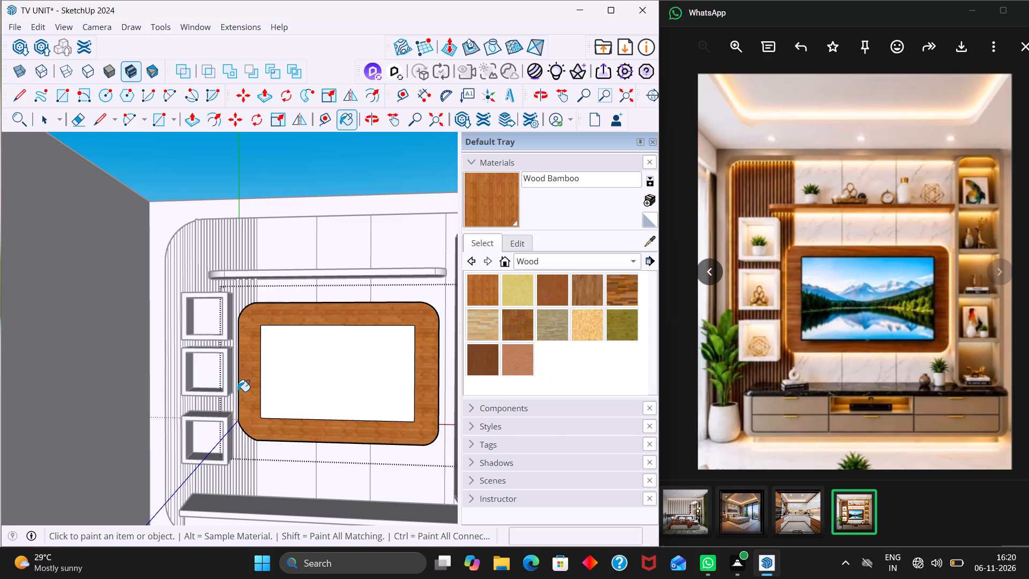
pyautogui.moveTo(238, 391); pyautogui.dragTo(320, 388, button='middle')
pyautogui.moveTo(288, 403); pyautogui.dragTo(214, 420, button='middle')
pyautogui.press('Escape')
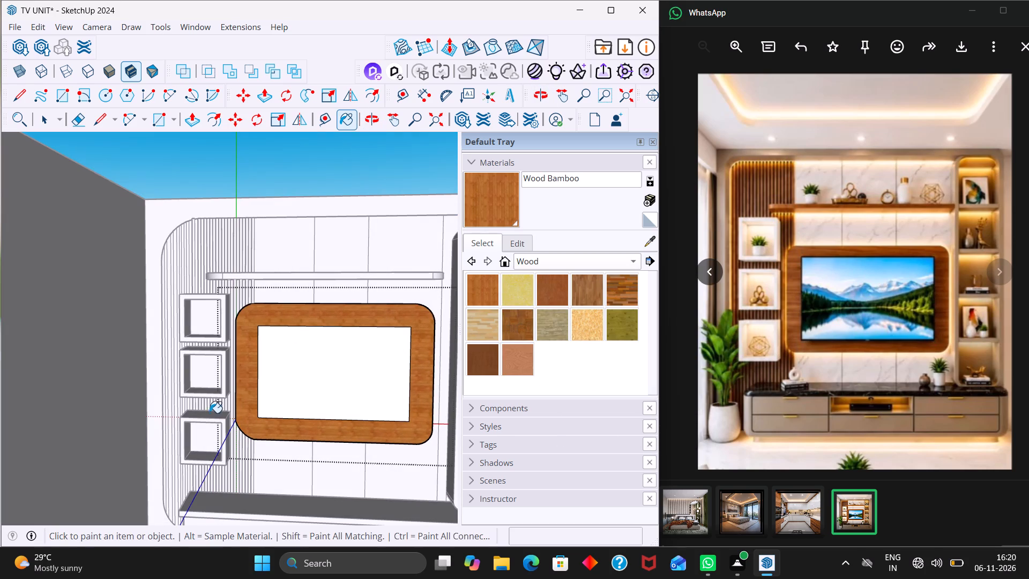
pyautogui.press('space')
pyautogui.click(309, 166)
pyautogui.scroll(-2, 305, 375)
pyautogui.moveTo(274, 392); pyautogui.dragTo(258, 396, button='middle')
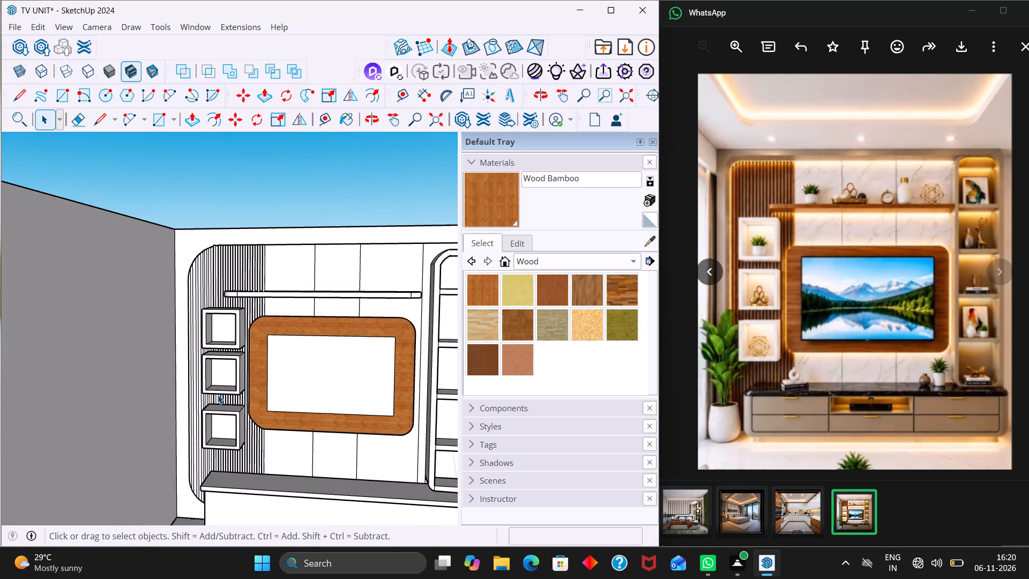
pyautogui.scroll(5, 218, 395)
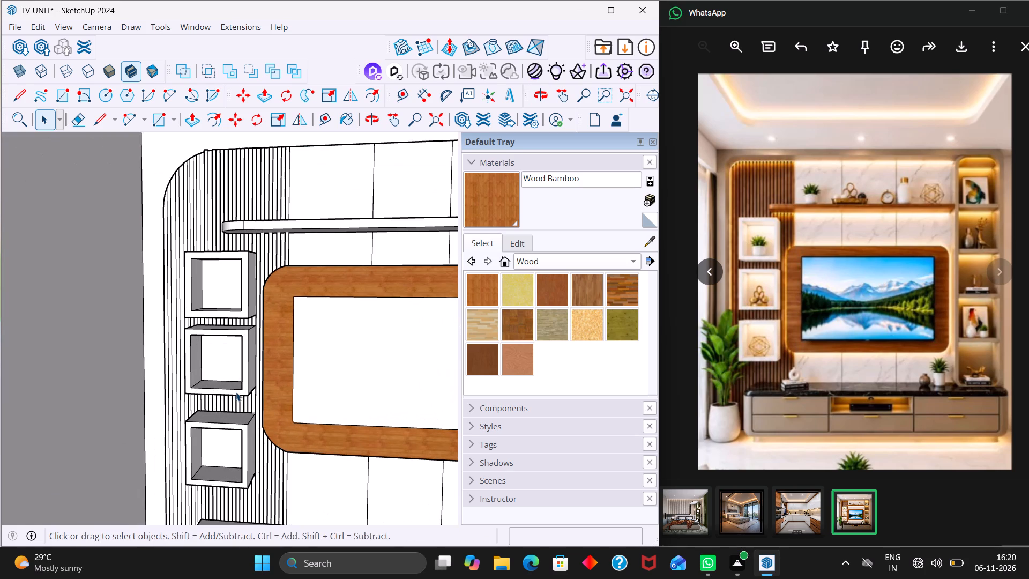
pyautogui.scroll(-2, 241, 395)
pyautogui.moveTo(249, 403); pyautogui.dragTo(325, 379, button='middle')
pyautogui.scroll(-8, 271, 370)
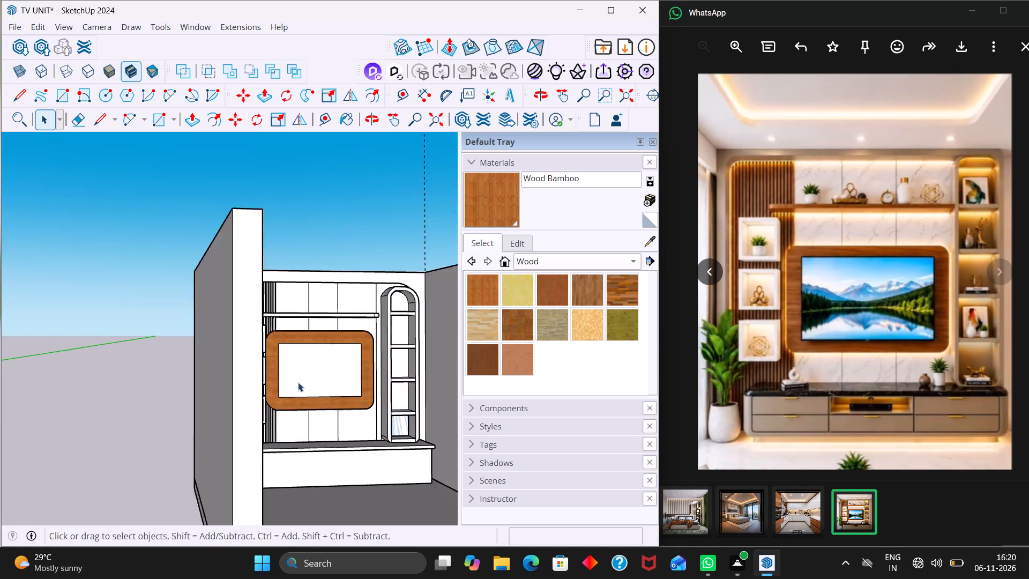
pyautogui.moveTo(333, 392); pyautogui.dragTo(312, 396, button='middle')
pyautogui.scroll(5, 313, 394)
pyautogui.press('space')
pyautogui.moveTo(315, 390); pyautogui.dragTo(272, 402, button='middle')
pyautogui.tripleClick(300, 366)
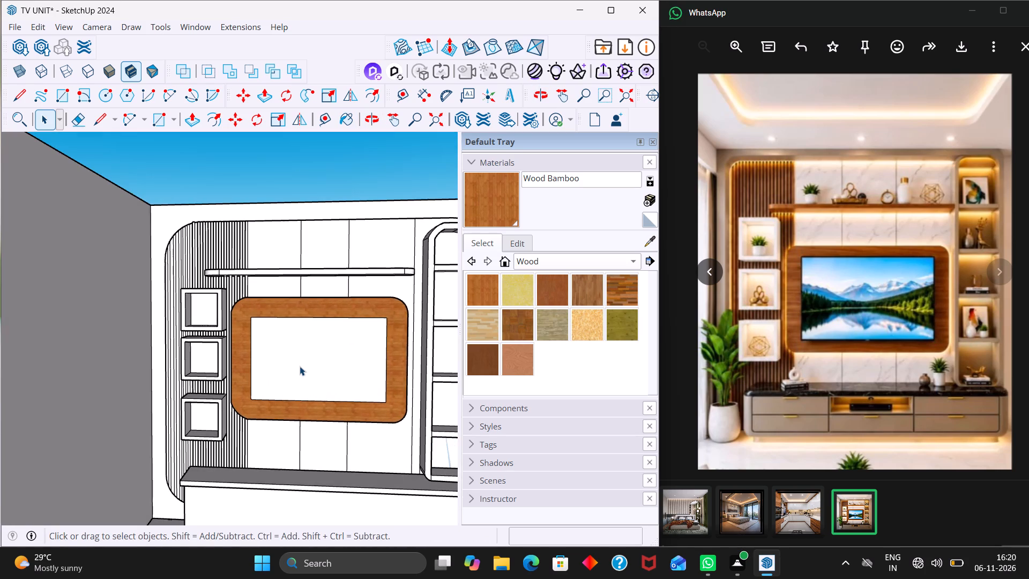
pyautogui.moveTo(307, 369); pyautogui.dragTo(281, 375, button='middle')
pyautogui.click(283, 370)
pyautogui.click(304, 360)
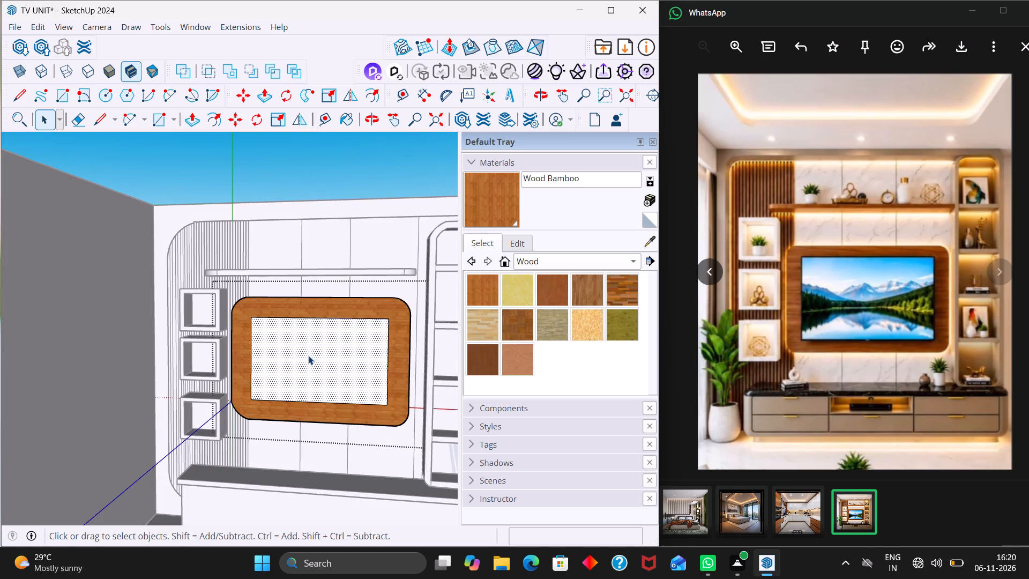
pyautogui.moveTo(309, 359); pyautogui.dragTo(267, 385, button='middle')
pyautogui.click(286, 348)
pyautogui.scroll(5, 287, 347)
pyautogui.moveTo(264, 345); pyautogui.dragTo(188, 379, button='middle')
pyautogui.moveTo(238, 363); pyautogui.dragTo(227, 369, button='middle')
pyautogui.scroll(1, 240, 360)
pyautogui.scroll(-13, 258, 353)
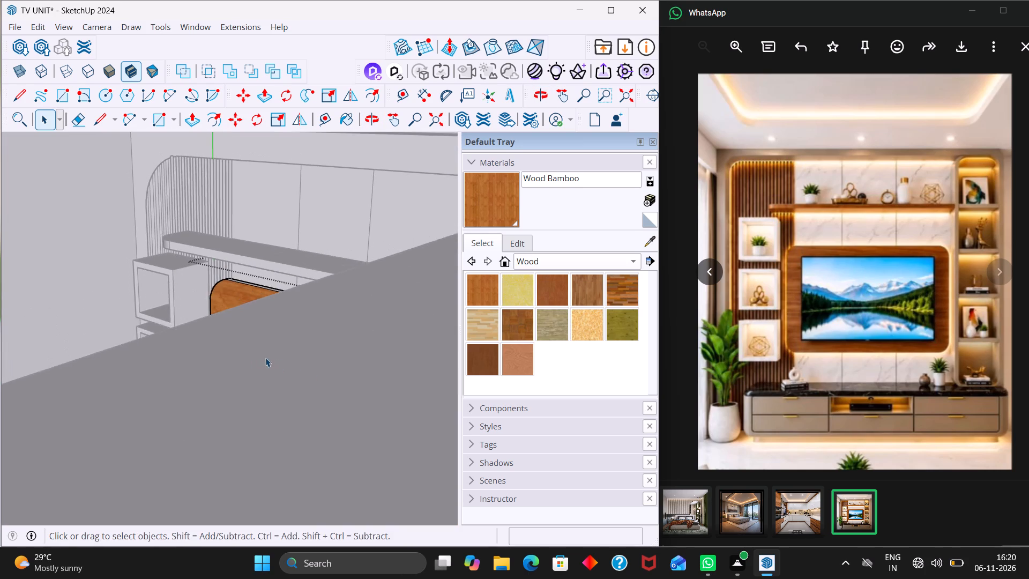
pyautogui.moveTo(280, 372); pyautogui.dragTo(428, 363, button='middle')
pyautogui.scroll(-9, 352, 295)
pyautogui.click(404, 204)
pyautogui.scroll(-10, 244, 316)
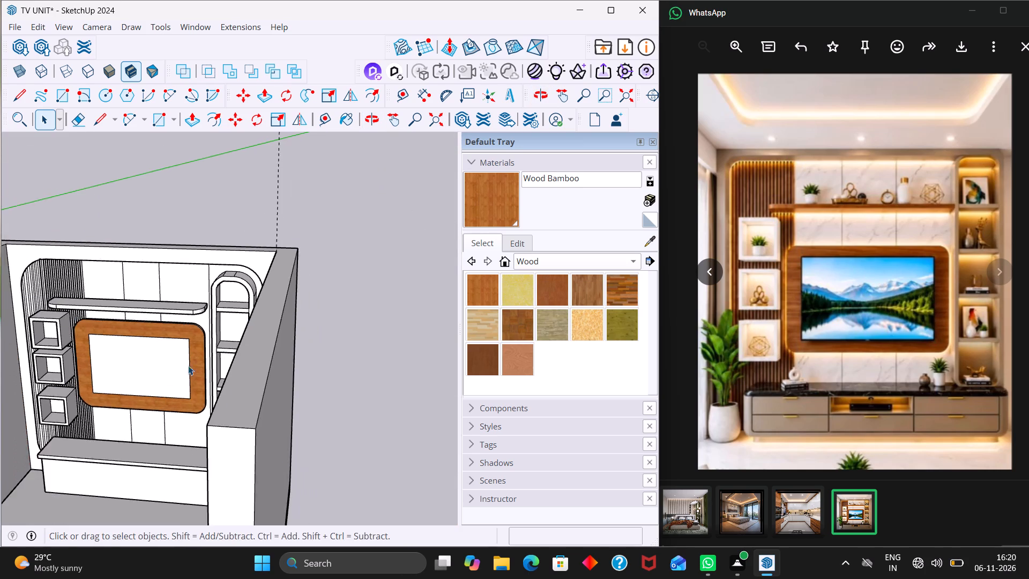
# Sample Wood Bamboo from the TV panel frame and paint the straight part of the slatted panel, including its inner end strip.
pyautogui.moveTo(150, 378); pyautogui.dragTo(151, 353, button='middle')
pyautogui.moveTo(27, 354); pyautogui.dragTo(147, 368, button='middle')
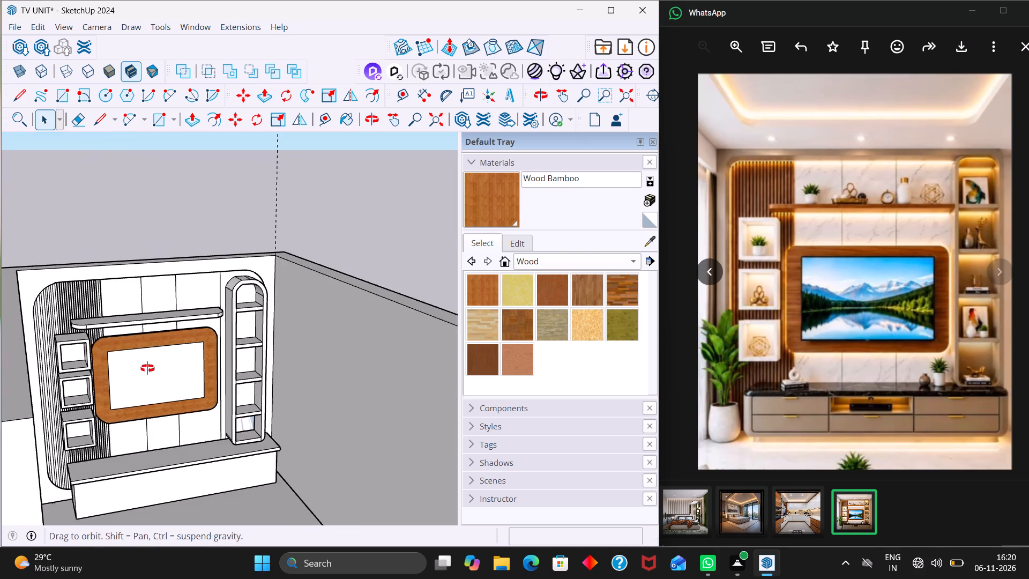
pyautogui.moveTo(147, 368); pyautogui.dragTo(145, 365, button='middle')
pyautogui.scroll(10, 19, 326)
pyautogui.scroll(-2, 108, 313)
pyautogui.scroll(8, 128, 226)
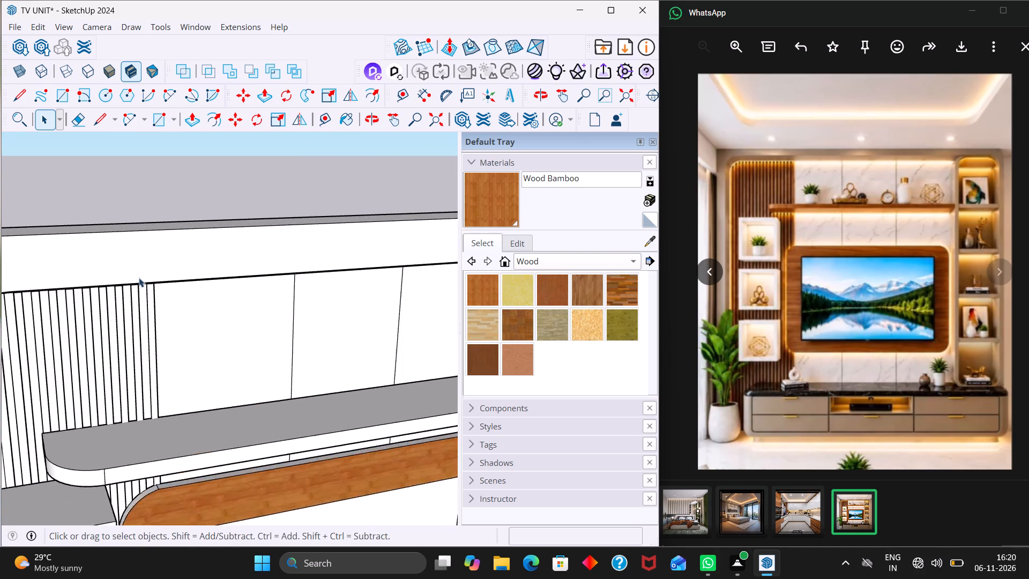
pyautogui.scroll(1, 139, 278)
pyautogui.click(152, 328)
pyautogui.doubleClick(152, 328)
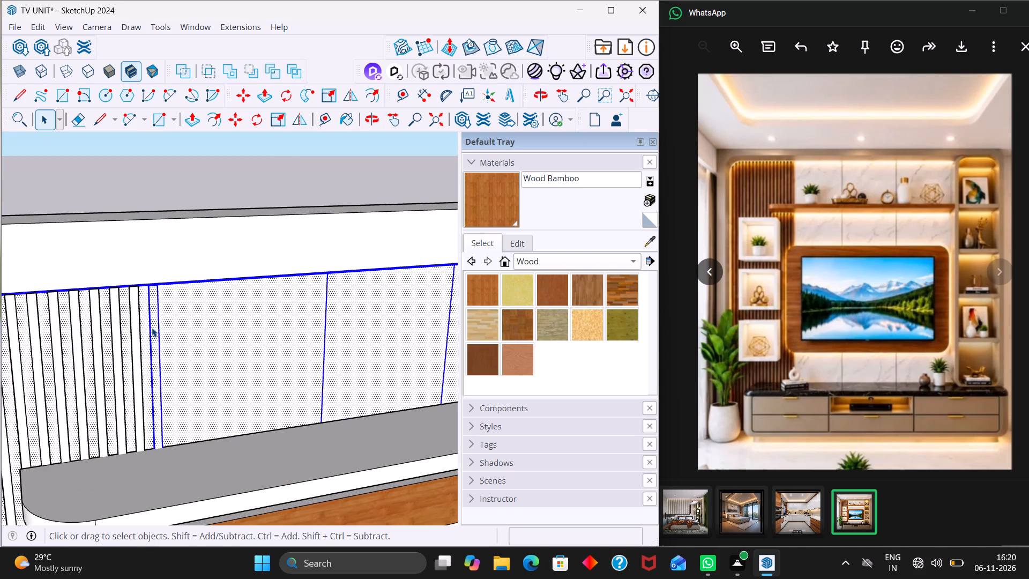
pyautogui.click(152, 328)
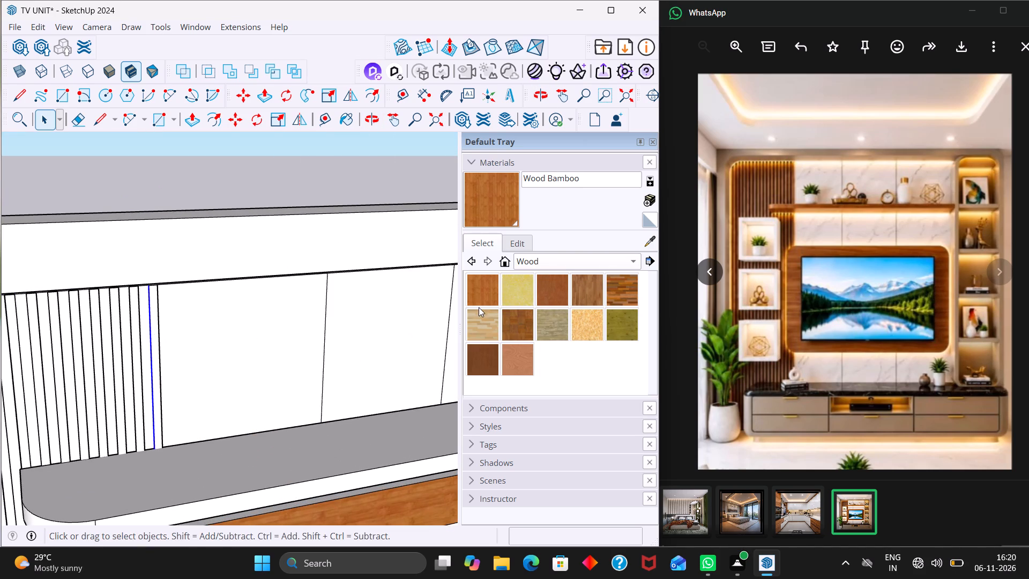
pyautogui.click(646, 240)
pyautogui.click(438, 497)
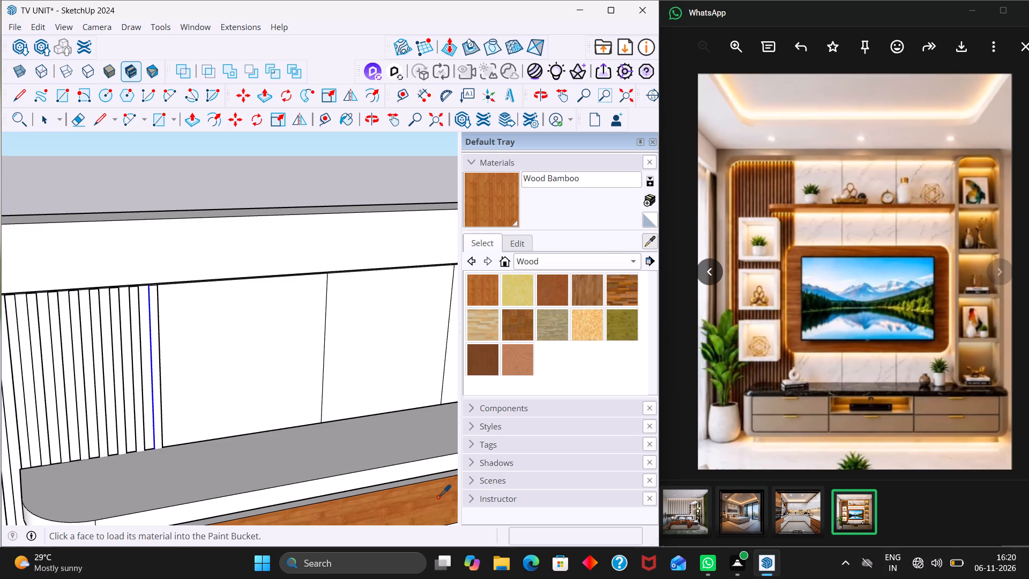
pyautogui.click(153, 301)
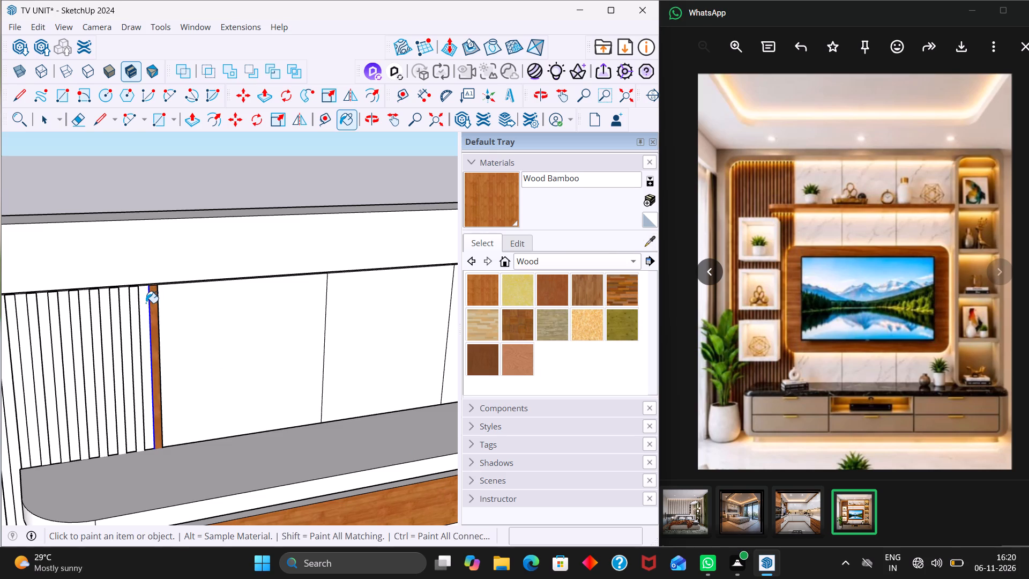
pyautogui.click(146, 303)
pyautogui.scroll(-10, 153, 284)
pyautogui.press('space')
pyautogui.click(196, 192)
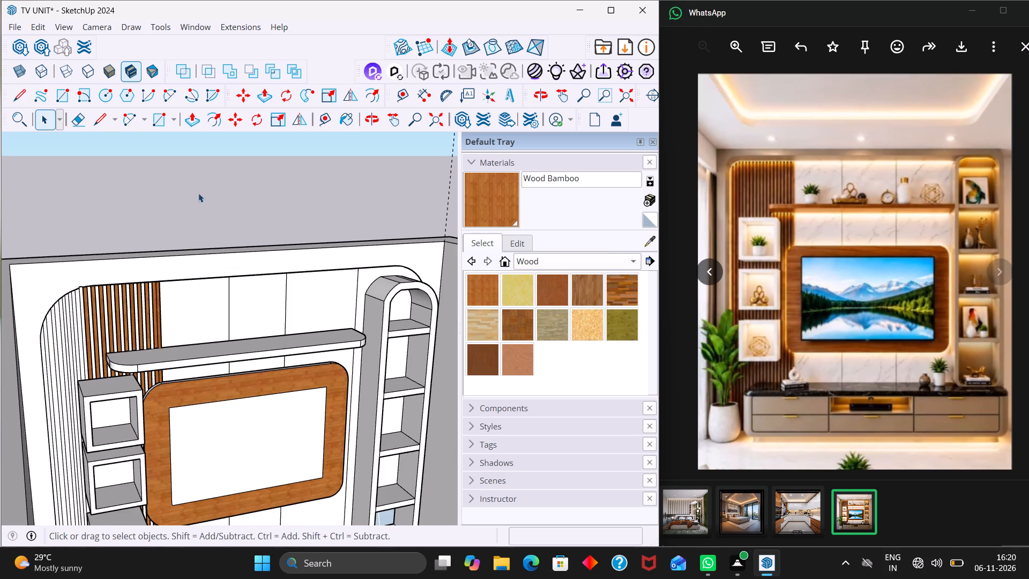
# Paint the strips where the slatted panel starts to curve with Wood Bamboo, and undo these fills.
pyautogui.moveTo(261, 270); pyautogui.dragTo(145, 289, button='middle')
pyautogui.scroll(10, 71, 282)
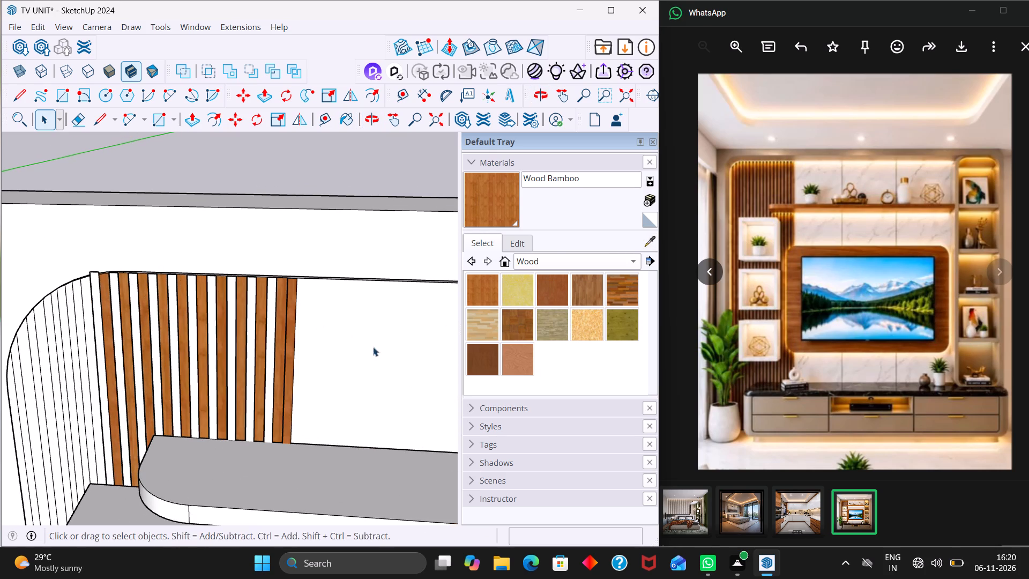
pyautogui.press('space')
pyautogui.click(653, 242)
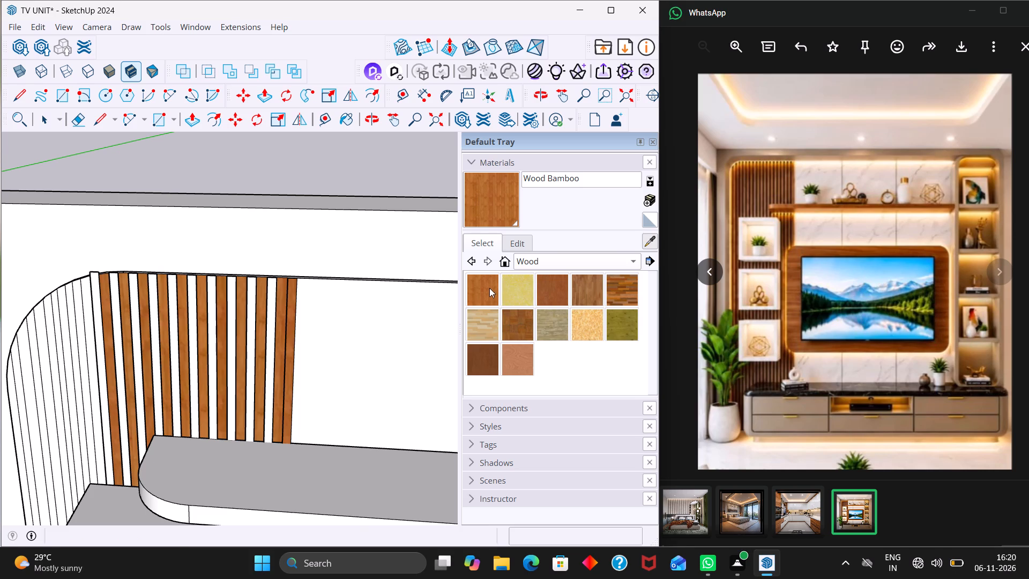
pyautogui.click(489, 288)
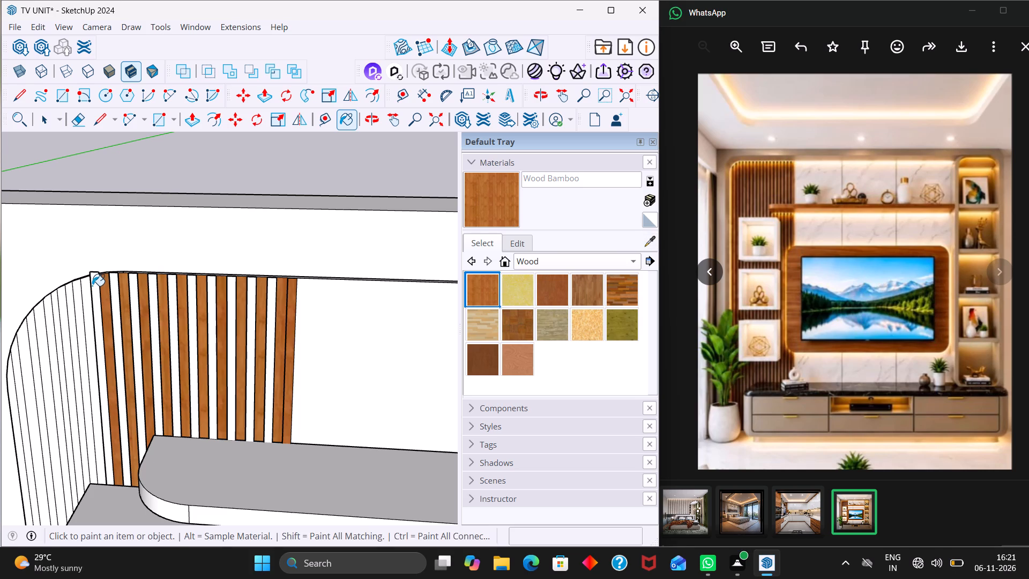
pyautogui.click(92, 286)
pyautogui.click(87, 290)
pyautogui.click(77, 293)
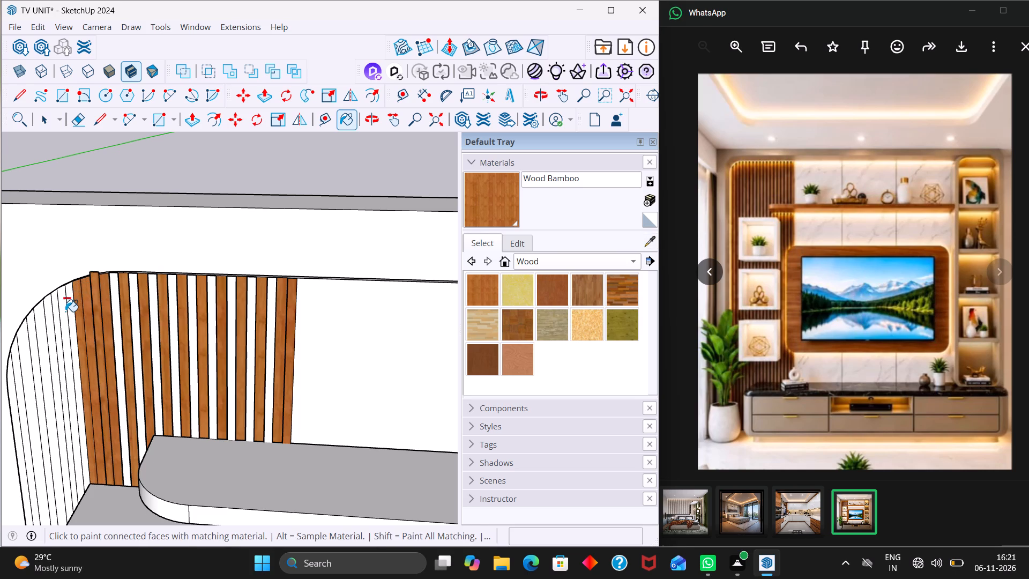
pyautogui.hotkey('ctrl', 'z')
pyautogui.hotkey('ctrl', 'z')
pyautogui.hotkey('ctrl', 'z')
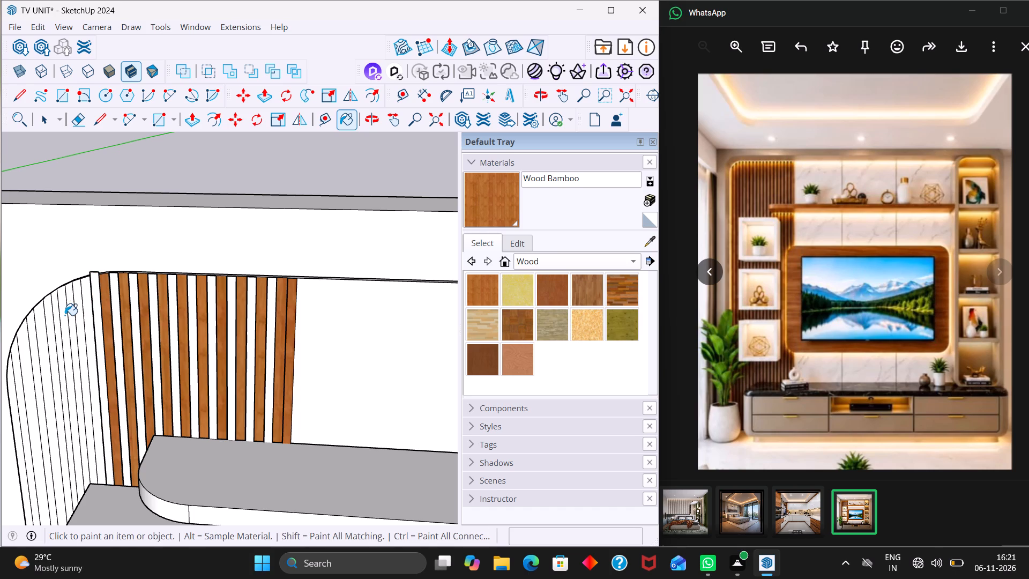
# Paint alternate strips along the rounded outer end of the slatted panel with Wood Bamboo, and clear the selection.
pyautogui.click(86, 305)
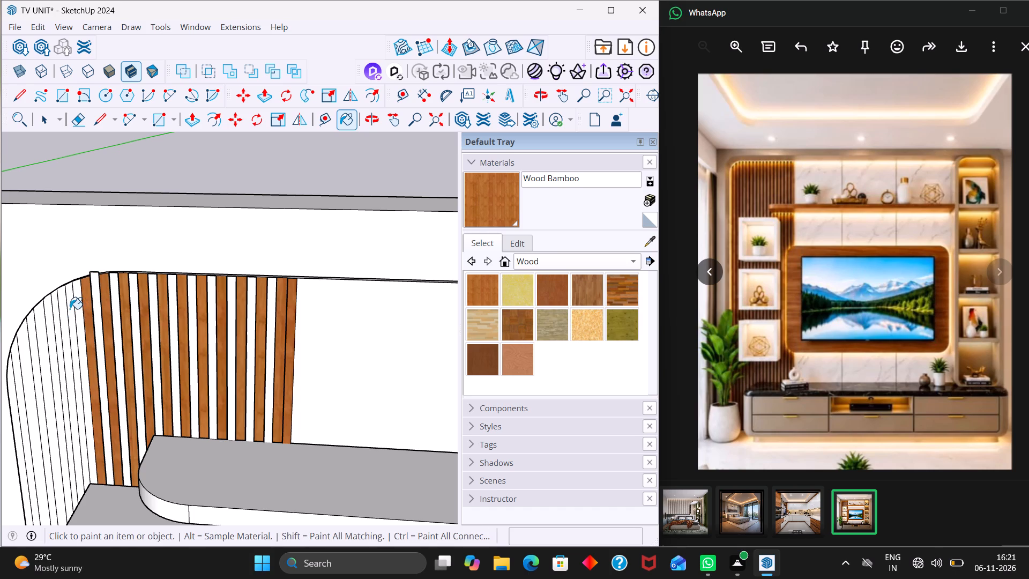
pyautogui.click(70, 309)
pyautogui.click(56, 313)
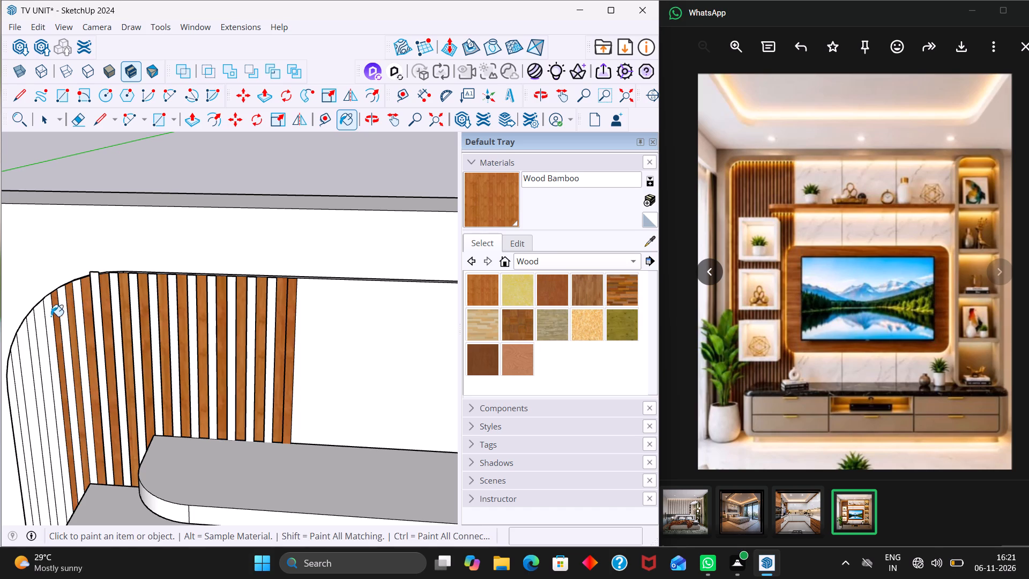
pyautogui.click(47, 329)
pyautogui.click(41, 332)
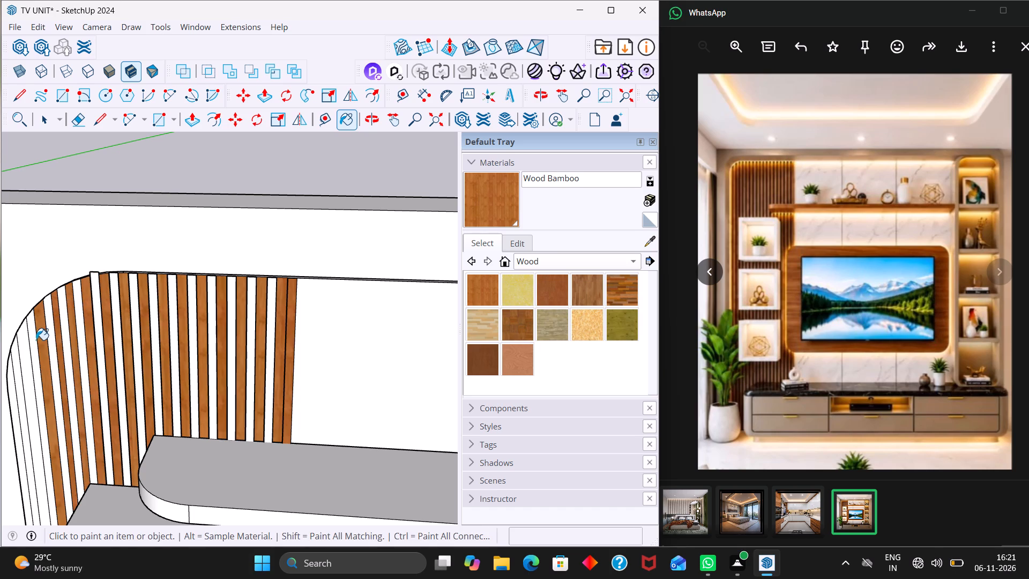
pyautogui.click(27, 347)
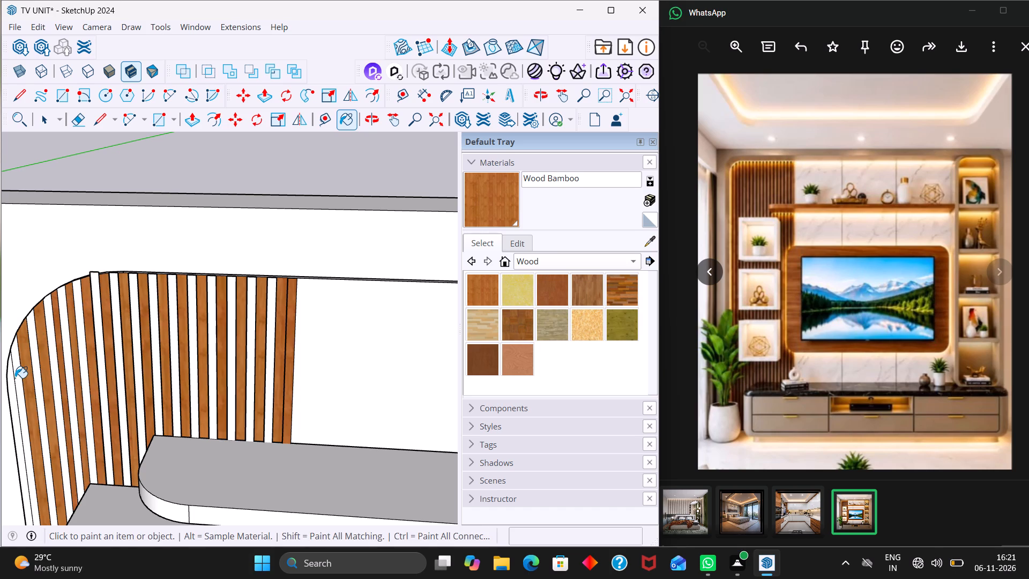
pyautogui.click(12, 385)
pyautogui.scroll(-5, 68, 313)
pyautogui.press('space')
pyautogui.scroll(-15, 202, 247)
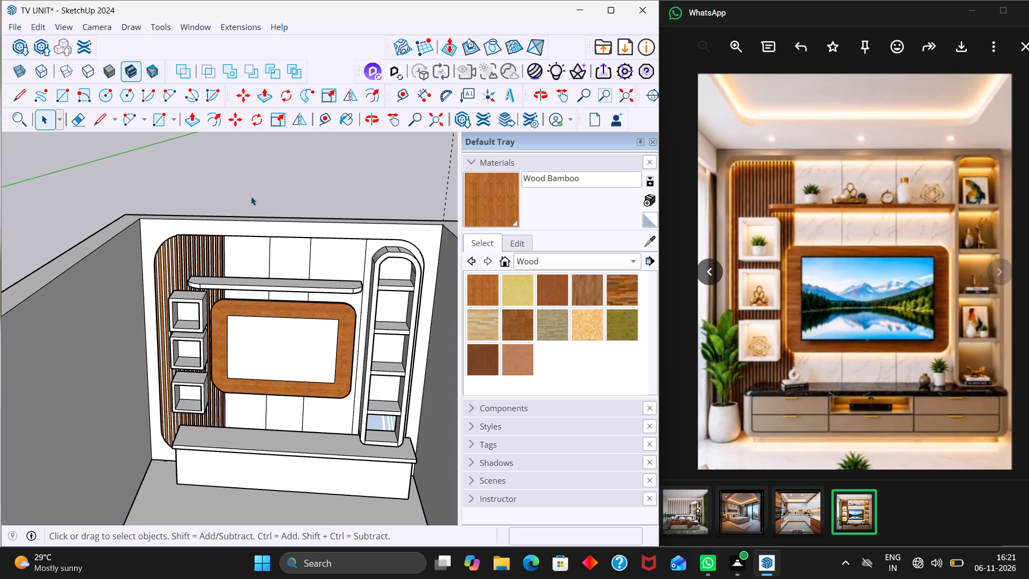
pyautogui.click(273, 166)
# Examine the tops of the raised slats along the slatted panel's curved upper edge from several close angles.
pyautogui.moveTo(232, 326); pyautogui.dragTo(242, 246, button='middle')
pyautogui.scroll(5, 183, 264)
pyautogui.moveTo(212, 323); pyautogui.dragTo(163, 356, button='middle')
pyautogui.scroll(3, 181, 317)
pyautogui.scroll(-2, 191, 308)
pyautogui.scroll(3, 199, 309)
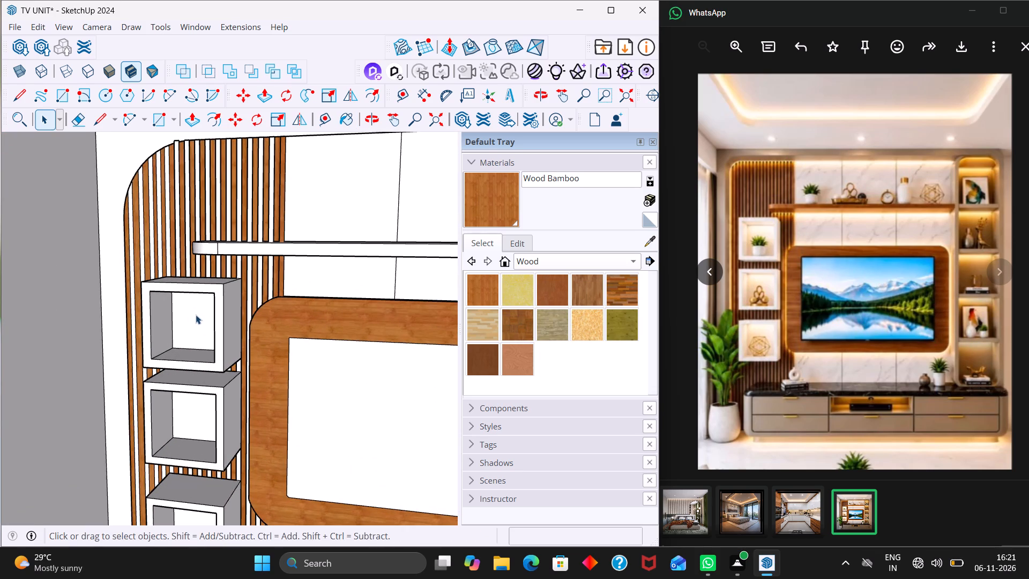
pyautogui.moveTo(195, 318); pyautogui.dragTo(189, 343, button='middle')
pyautogui.scroll(-9, 215, 311)
pyautogui.moveTo(230, 313); pyautogui.dragTo(298, 302, button='middle')
pyautogui.scroll(2, 173, 270)
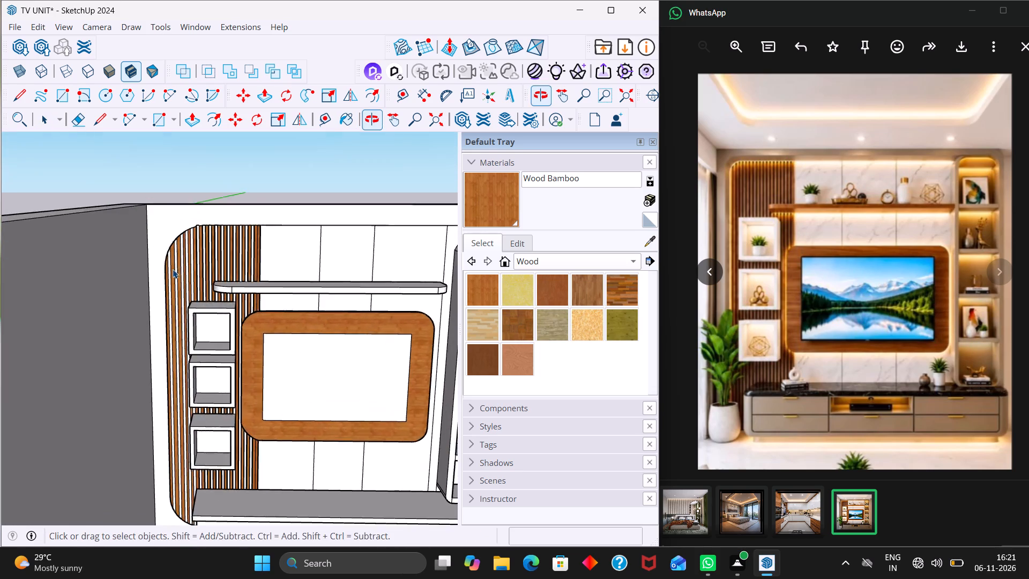
pyautogui.scroll(12, 173, 269)
pyautogui.moveTo(235, 257); pyautogui.dragTo(187, 288, button='middle')
pyautogui.scroll(1, 193, 286)
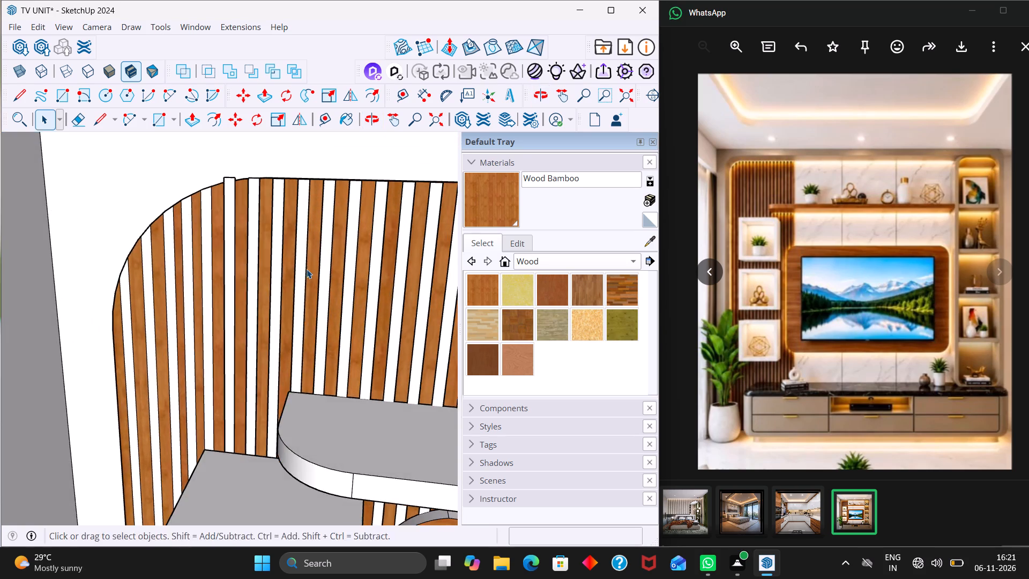
pyautogui.moveTo(297, 272); pyautogui.dragTo(171, 308, button='middle')
pyautogui.scroll(-3, 215, 283)
pyautogui.scroll(12, 292, 210)
pyautogui.moveTo(312, 248); pyautogui.dragTo(275, 300, button='middle')
pyautogui.scroll(3, 273, 273)
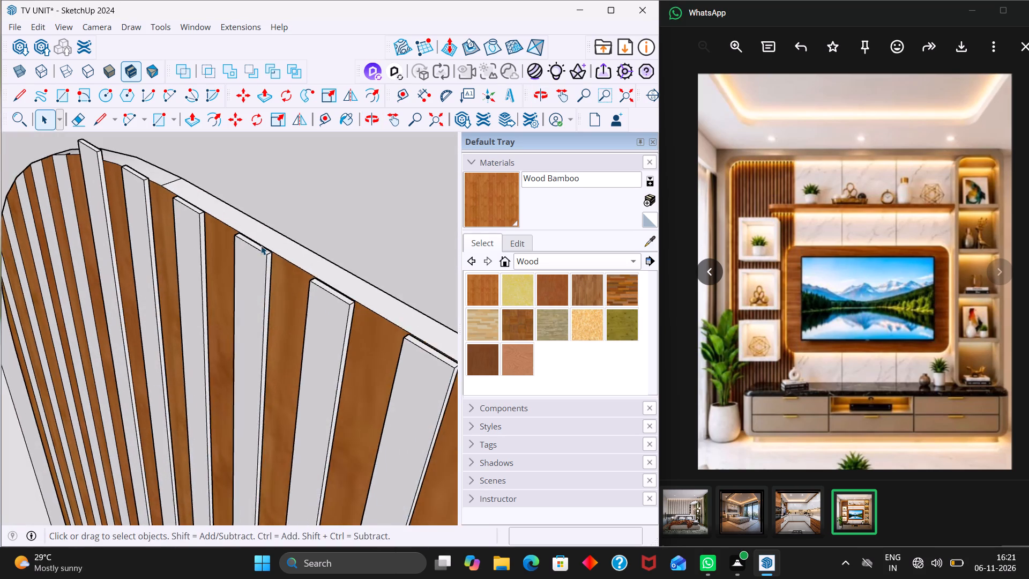
pyautogui.scroll(9, 261, 246)
pyautogui.moveTo(276, 270); pyautogui.dragTo(241, 293, button='middle')
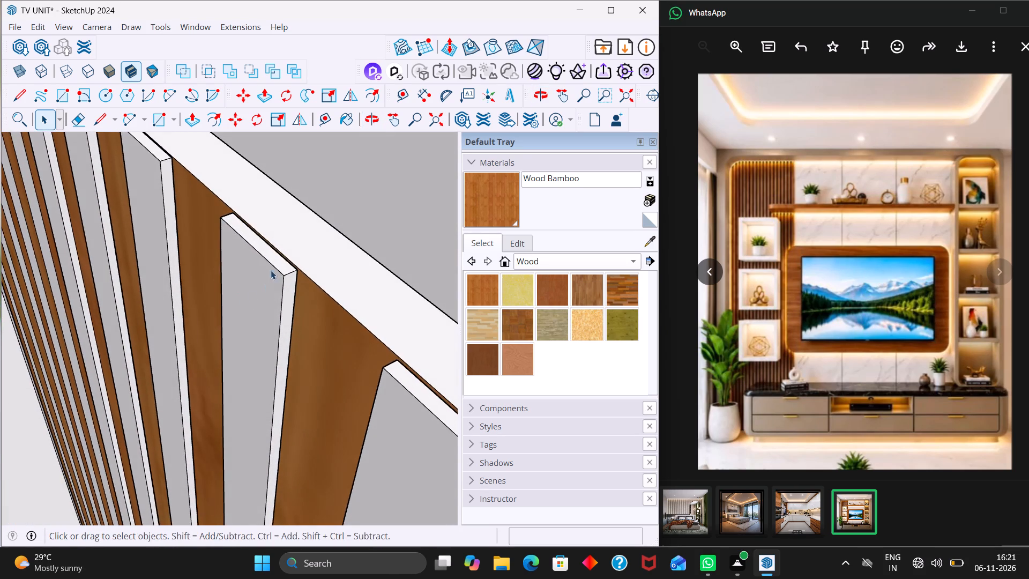
pyautogui.scroll(-14, 270, 273)
pyautogui.moveTo(356, 395); pyautogui.dragTo(244, 394, button='middle')
pyautogui.scroll(4, 233, 254)
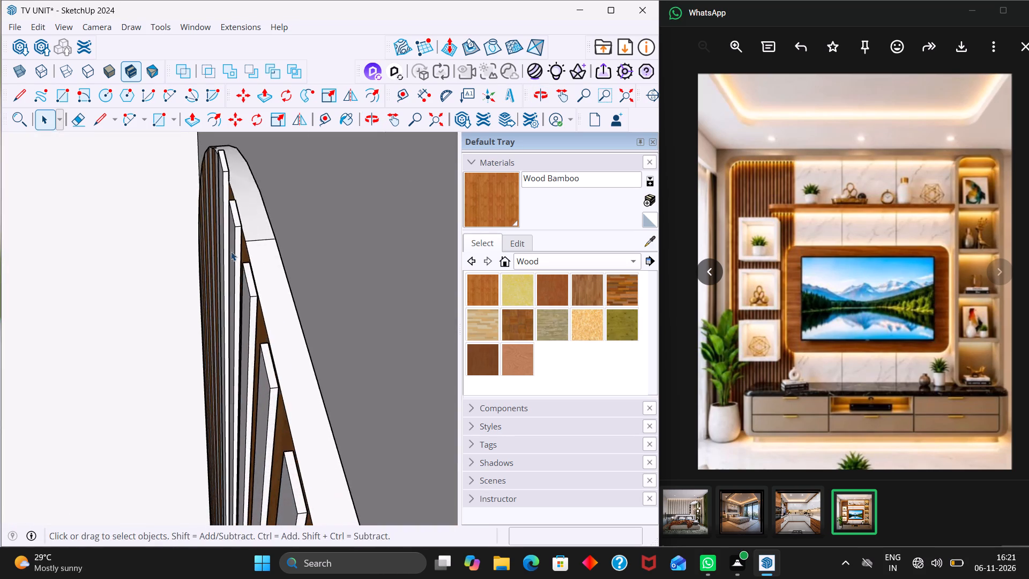
pyautogui.scroll(2, 231, 251)
pyautogui.moveTo(244, 253); pyautogui.dragTo(369, 240, button='middle')
pyautogui.moveTo(203, 210); pyautogui.dragTo(279, 202, button='middle')
pyautogui.scroll(4, 92, 186)
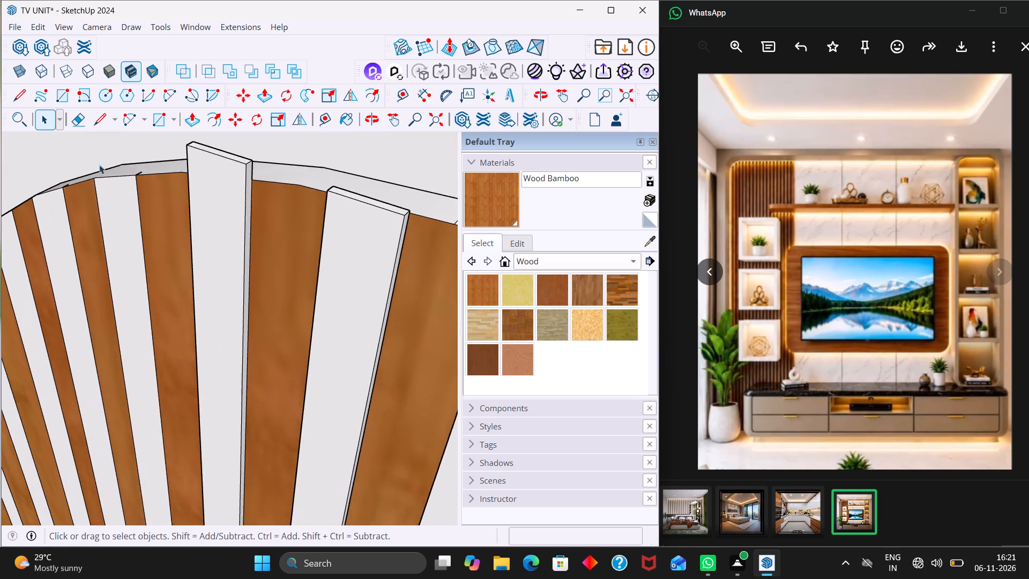
pyautogui.moveTo(133, 173); pyautogui.dragTo(169, 176, button='middle')
pyautogui.scroll(-15, 168, 141)
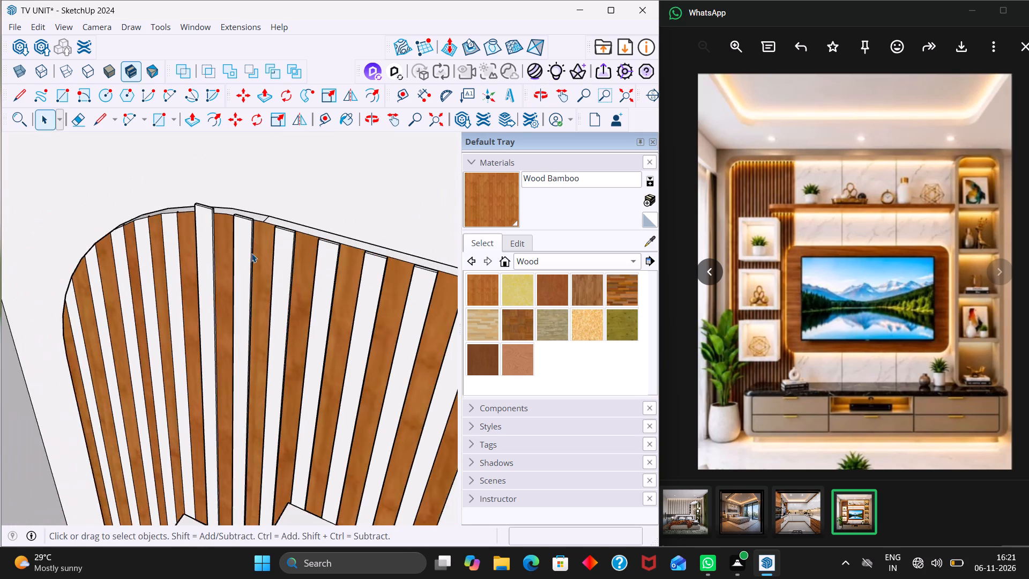
pyautogui.scroll(-8, 251, 253)
pyautogui.moveTo(327, 336); pyautogui.dragTo(175, 258, button='middle')
pyautogui.scroll(14, 227, 273)
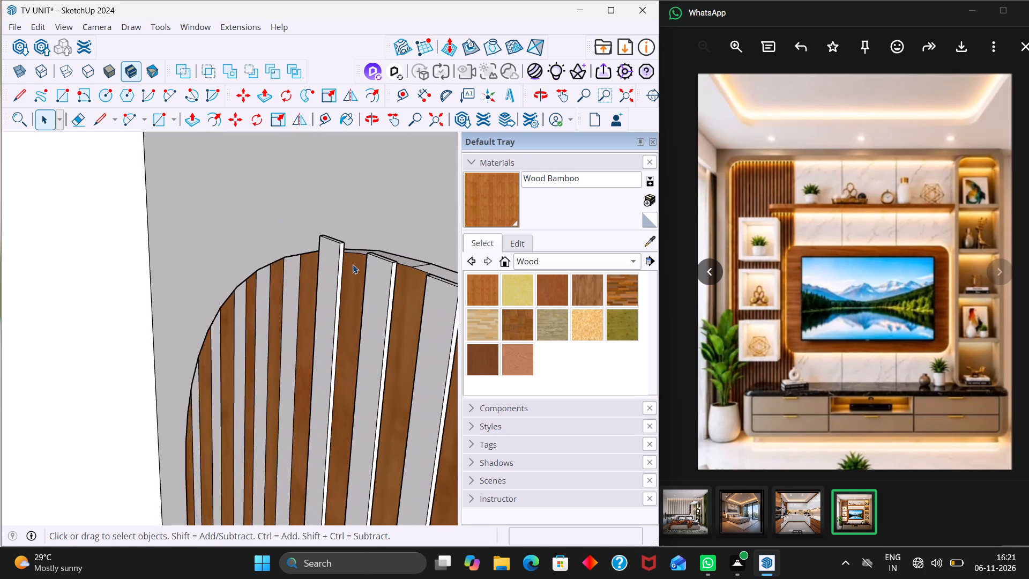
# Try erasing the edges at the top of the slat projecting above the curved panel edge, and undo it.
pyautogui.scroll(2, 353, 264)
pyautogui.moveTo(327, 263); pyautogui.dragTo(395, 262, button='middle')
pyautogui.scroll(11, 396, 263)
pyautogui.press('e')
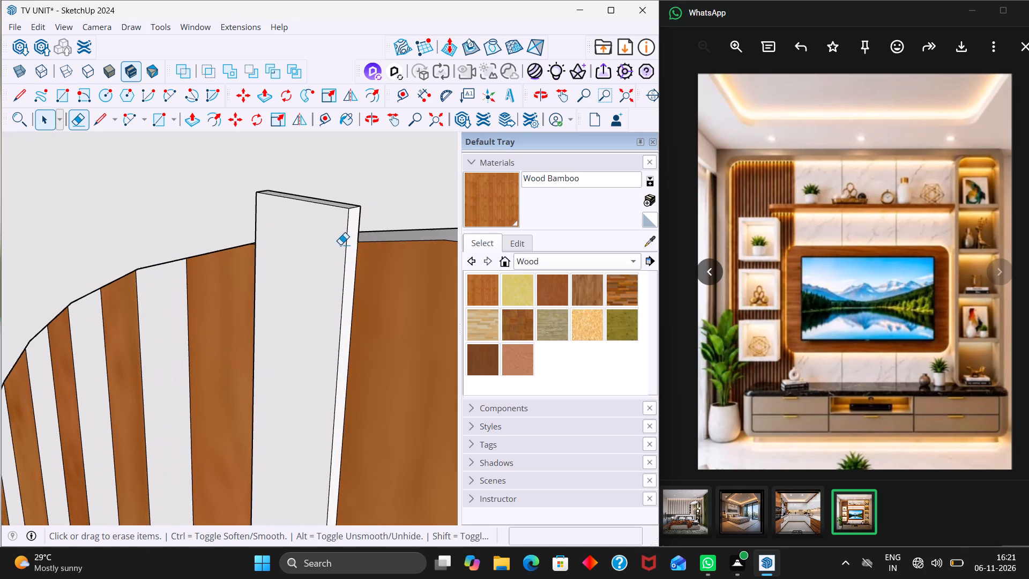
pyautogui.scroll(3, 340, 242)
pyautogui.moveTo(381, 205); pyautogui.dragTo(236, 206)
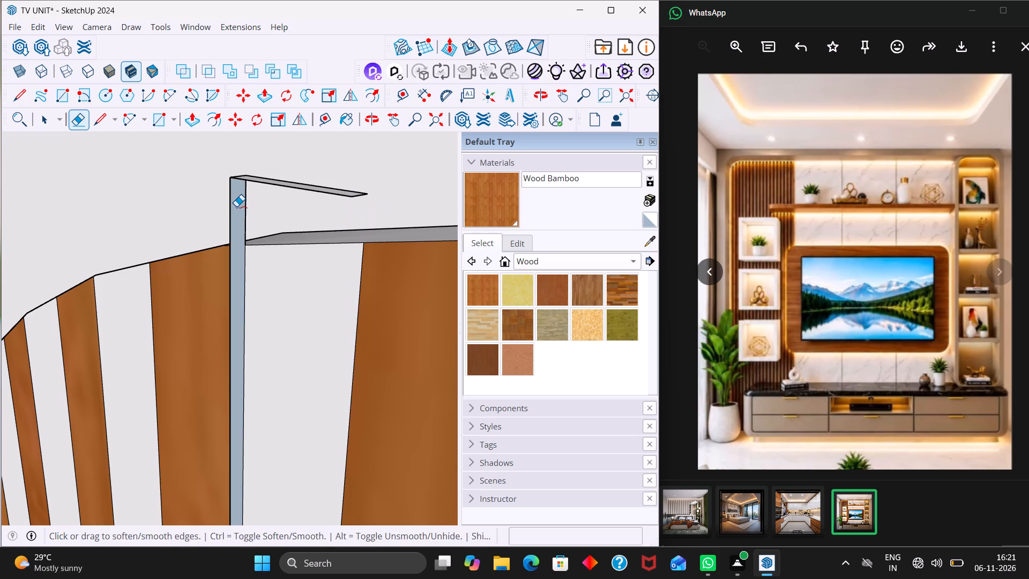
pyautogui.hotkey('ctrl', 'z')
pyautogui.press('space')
# Draw lines across one narrow side and the broad front face of the projecting slat, level with the panel's curved upper edge.
pyautogui.scroll(3, 261, 245)
pyautogui.press('l')
pyautogui.moveTo(287, 254); pyautogui.dragTo(304, 261, button='middle')
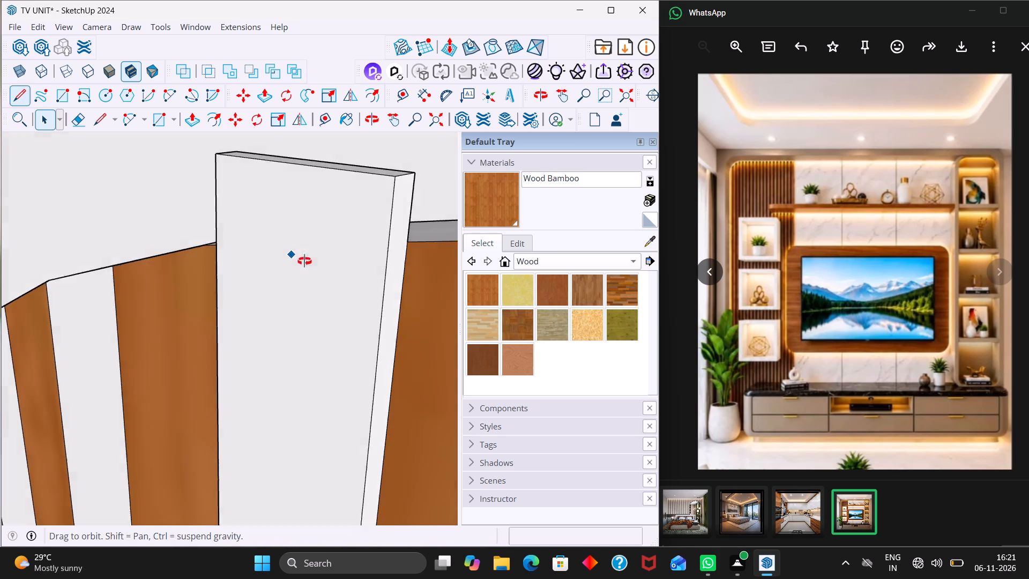
pyautogui.moveTo(304, 261); pyautogui.dragTo(310, 255, button='middle')
pyautogui.scroll(-4, 133, 251)
pyautogui.scroll(3, 310, 269)
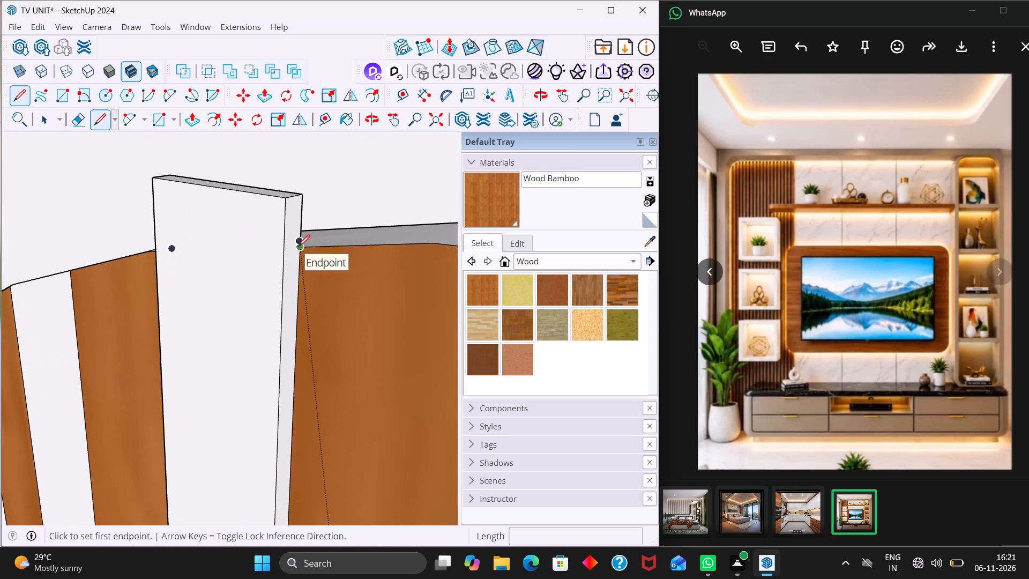
pyautogui.scroll(9, 299, 244)
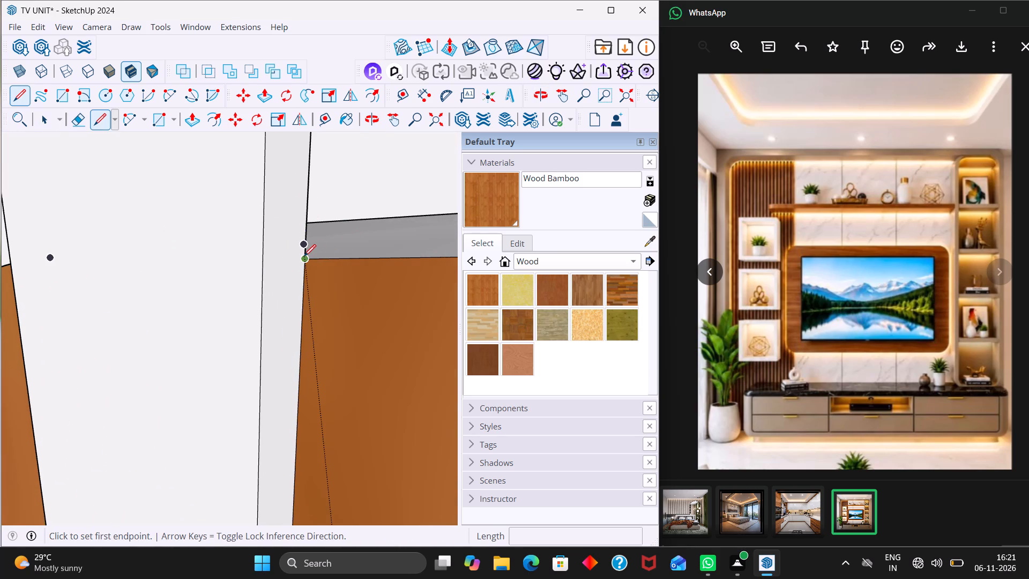
pyautogui.click(304, 256)
pyautogui.click(269, 272)
pyautogui.moveTo(272, 279); pyautogui.dragTo(347, 262, button='middle')
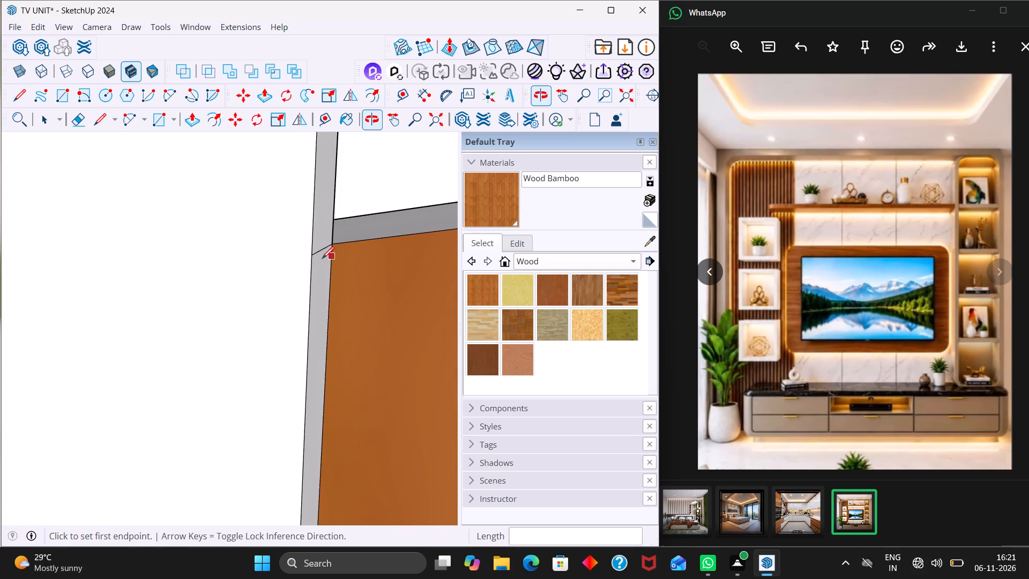
pyautogui.click(309, 257)
pyautogui.scroll(-6, 317, 258)
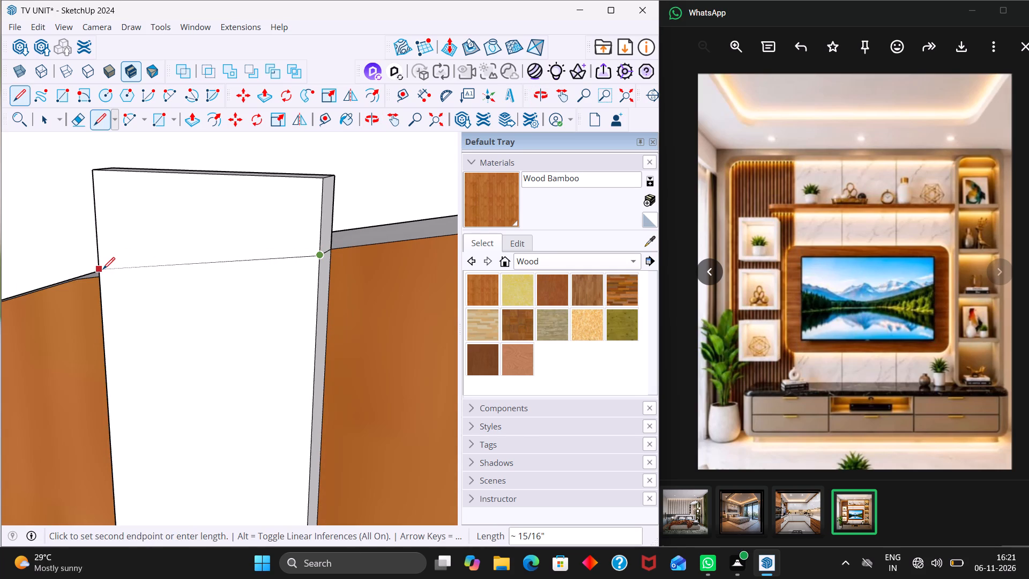
pyautogui.click(100, 277)
# Draw the matching line across the projecting slat's other narrow side, meeting the panel's curved edge.
pyautogui.moveTo(146, 273); pyautogui.dragTo(362, 237, button='middle')
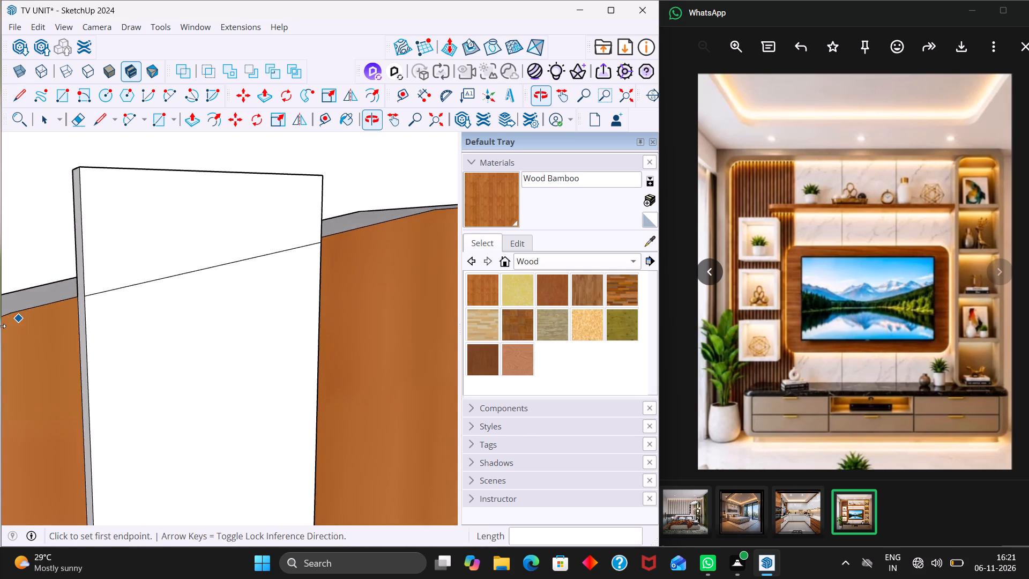
pyautogui.moveTo(2, 328); pyautogui.dragTo(252, 316, button='middle')
pyautogui.scroll(3, 250, 308)
pyautogui.click(185, 296)
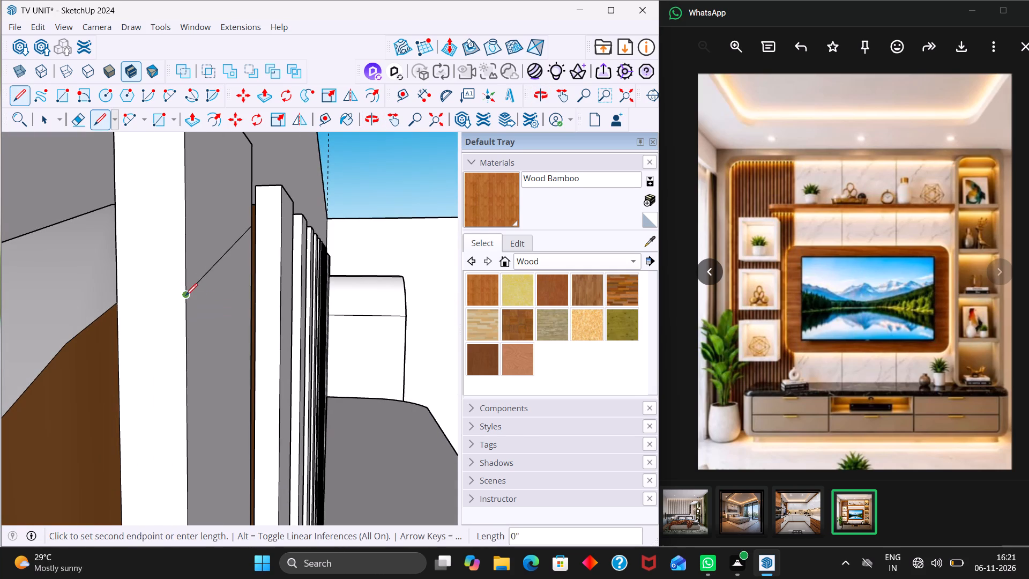
pyautogui.click(115, 305)
pyautogui.press('space')
# Erase the edges of the slat's top portion that projects above the cut lines.
pyautogui.scroll(-6, 132, 304)
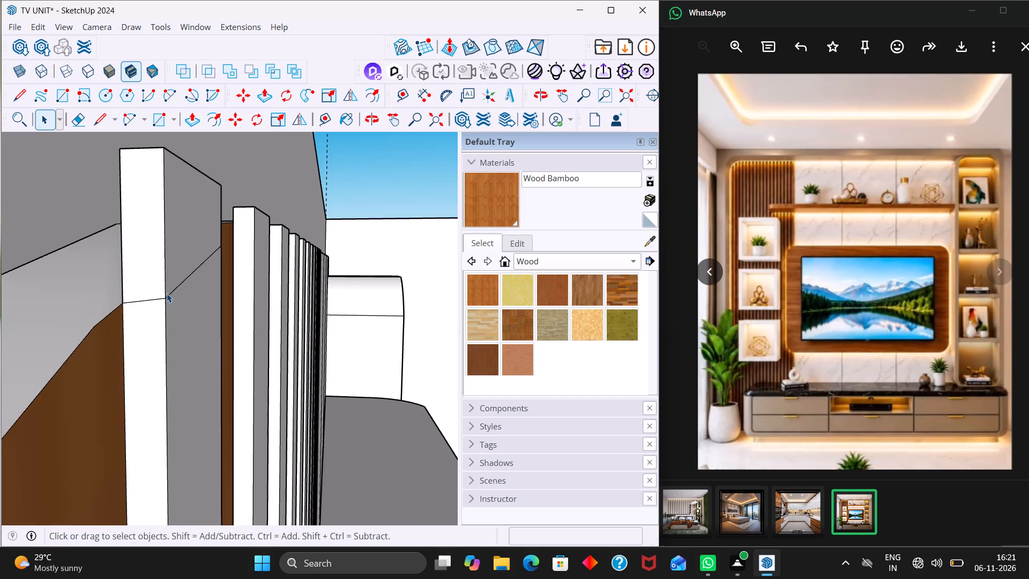
pyautogui.scroll(-4, 167, 293)
pyautogui.moveTo(247, 291); pyautogui.dragTo(127, 339, button='middle')
pyautogui.press('e')
pyautogui.scroll(-5, 128, 242)
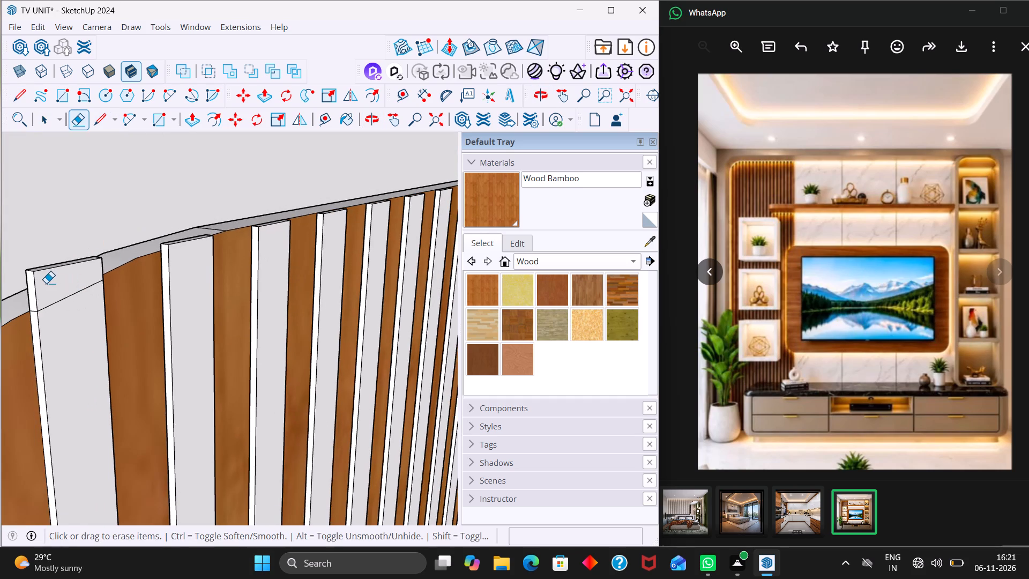
pyautogui.click(46, 283)
pyautogui.moveTo(22, 285); pyautogui.dragTo(38, 264)
pyautogui.moveTo(92, 268); pyautogui.dragTo(107, 261)
pyautogui.scroll(-5, 109, 263)
pyautogui.moveTo(133, 257); pyautogui.dragTo(59, 276, button='middle')
# Erase the leftover edge pieces sticking out along the panel's upper edge behind the trimmed slat.
pyautogui.scroll(5, 59, 275)
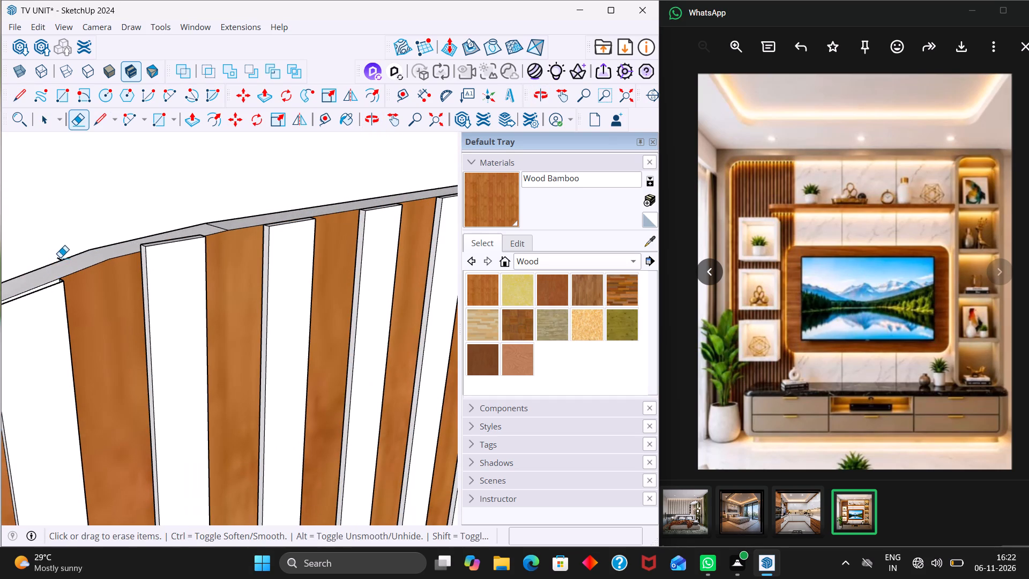
pyautogui.click(60, 257)
pyautogui.moveTo(76, 253); pyautogui.dragTo(190, 248, button='middle')
pyautogui.scroll(-6, 170, 253)
pyautogui.scroll(13, 131, 273)
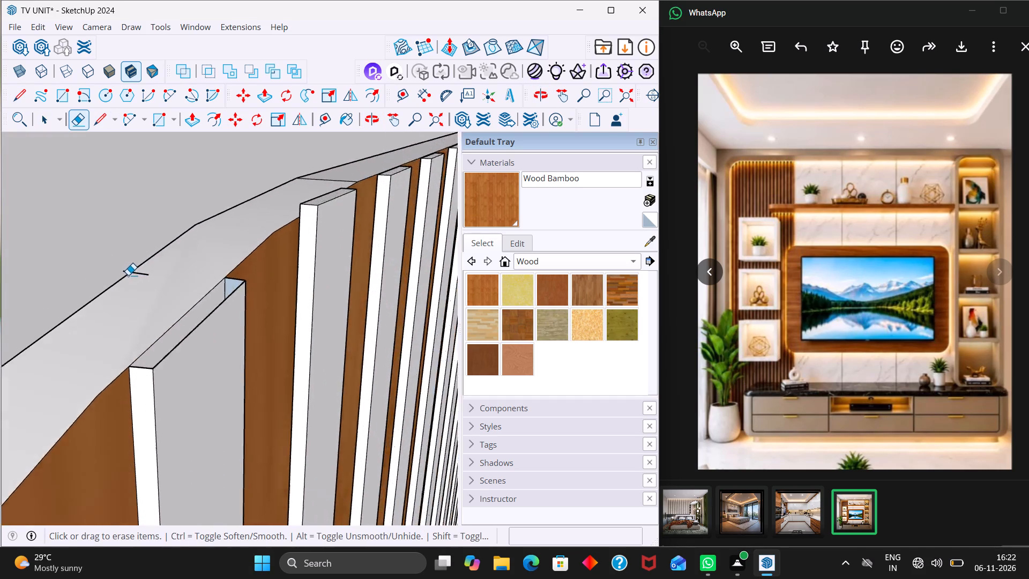
pyautogui.scroll(3, 128, 275)
pyautogui.click(145, 271)
pyautogui.scroll(-5, 138, 263)
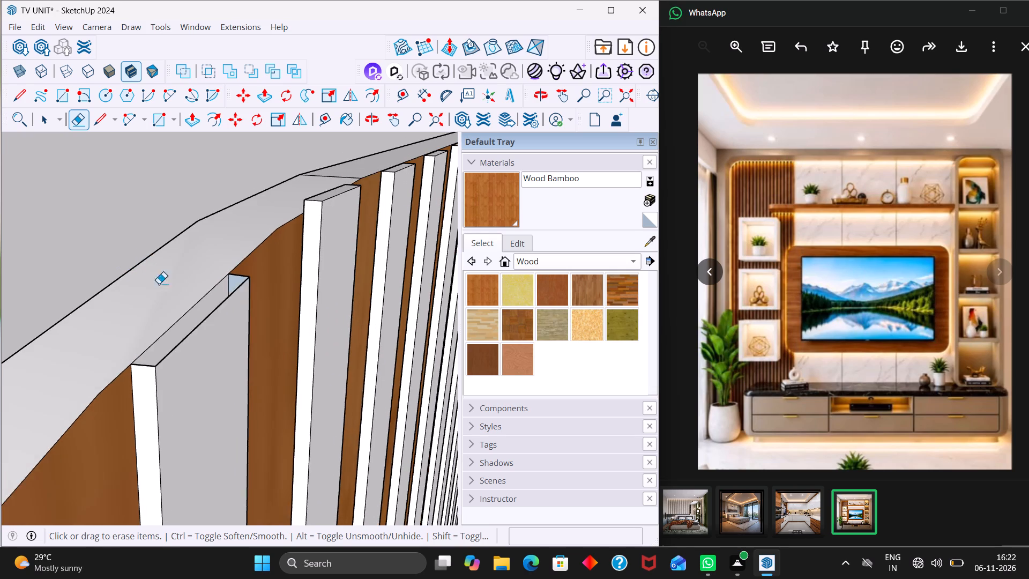
# Reverse the two faces exposed inside the trimmed slat's open top.
pyautogui.press('space')
pyautogui.scroll(2, 174, 324)
pyautogui.moveTo(174, 324); pyautogui.dragTo(256, 368, button='middle')
pyautogui.scroll(5, 237, 347)
pyautogui.rightClick(237, 353)
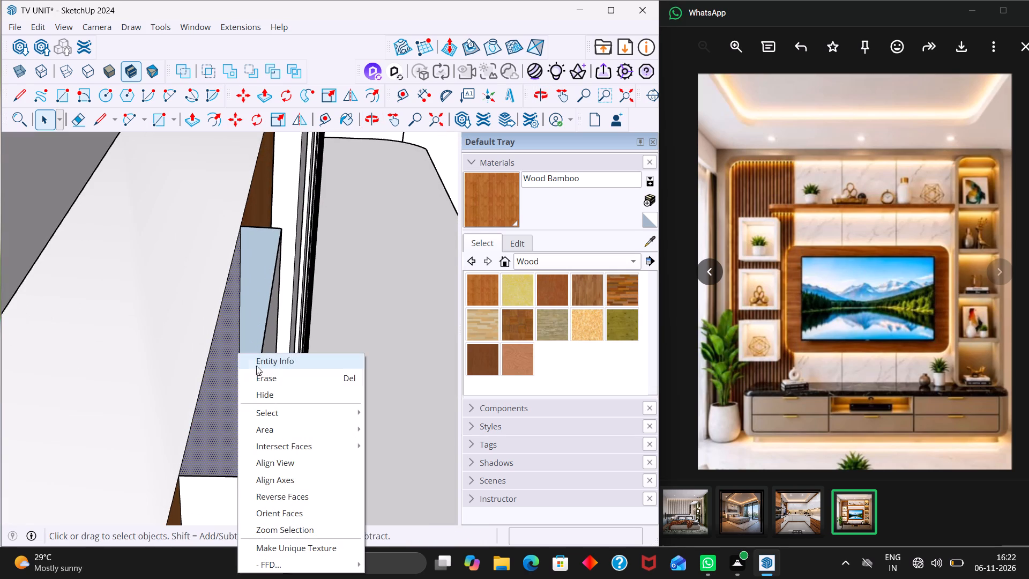
pyautogui.click(283, 500)
pyautogui.scroll(-3, 251, 424)
pyautogui.rightClick(243, 415)
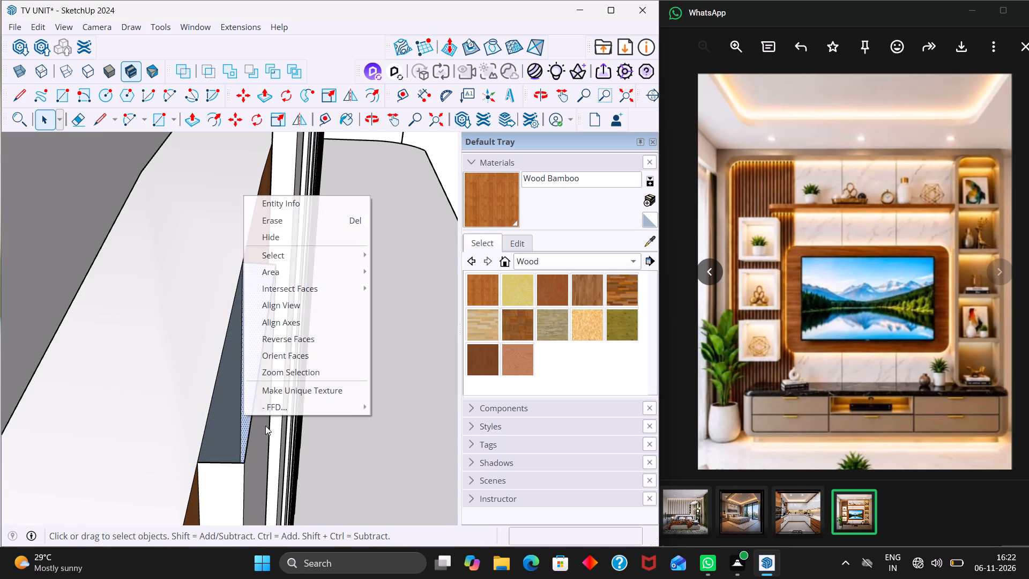
pyautogui.click(281, 343)
pyautogui.moveTo(275, 364); pyautogui.dragTo(321, 406, button='middle')
pyautogui.scroll(-1, 320, 406)
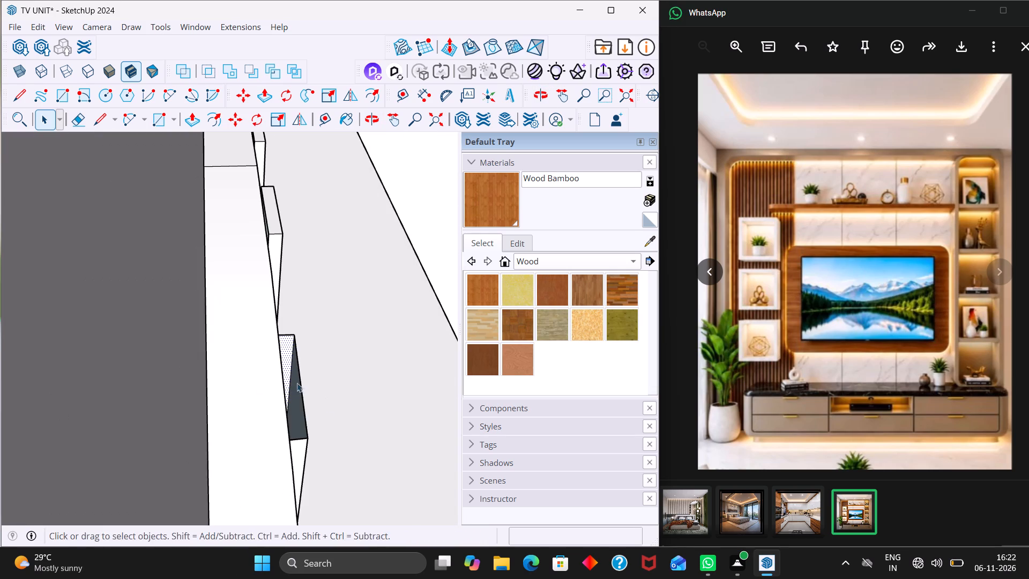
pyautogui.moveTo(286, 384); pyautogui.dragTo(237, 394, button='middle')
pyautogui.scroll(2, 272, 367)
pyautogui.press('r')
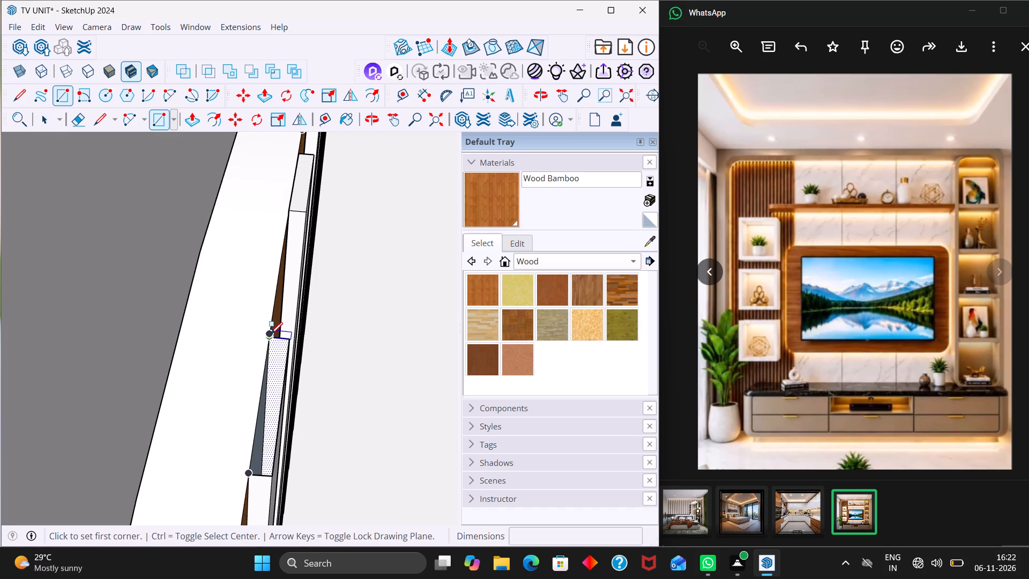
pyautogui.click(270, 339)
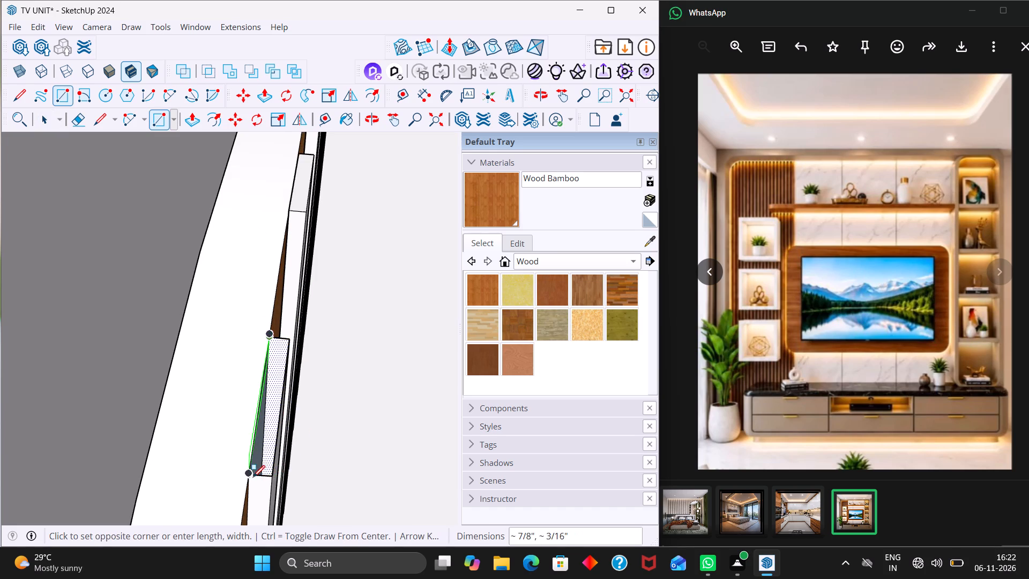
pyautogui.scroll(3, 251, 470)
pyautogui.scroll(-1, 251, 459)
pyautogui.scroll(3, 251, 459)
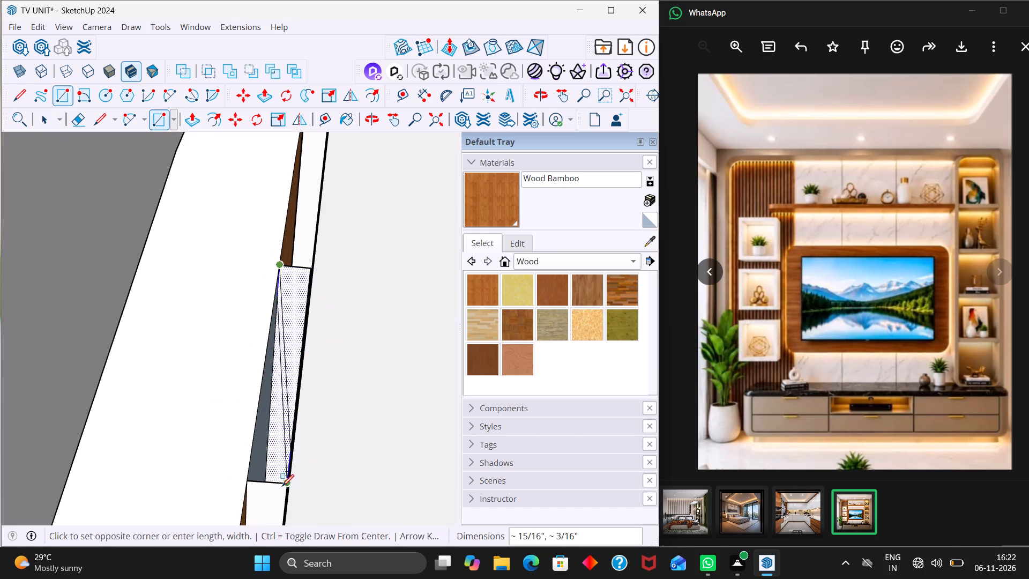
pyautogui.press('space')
# Draw a rectangle about 15/16" long over the trimmed slat's open top.
pyautogui.press('r')
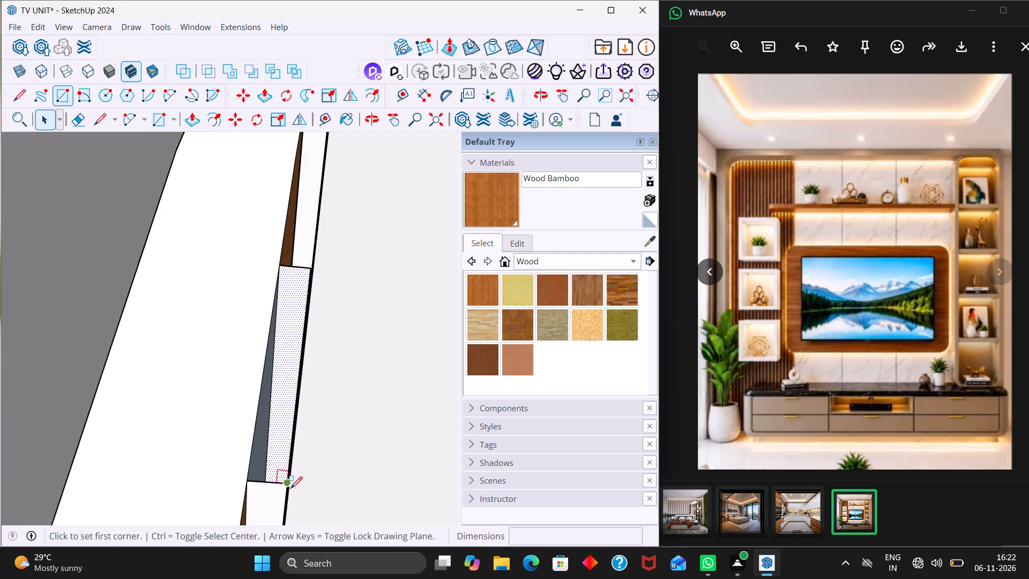
pyautogui.click(286, 486)
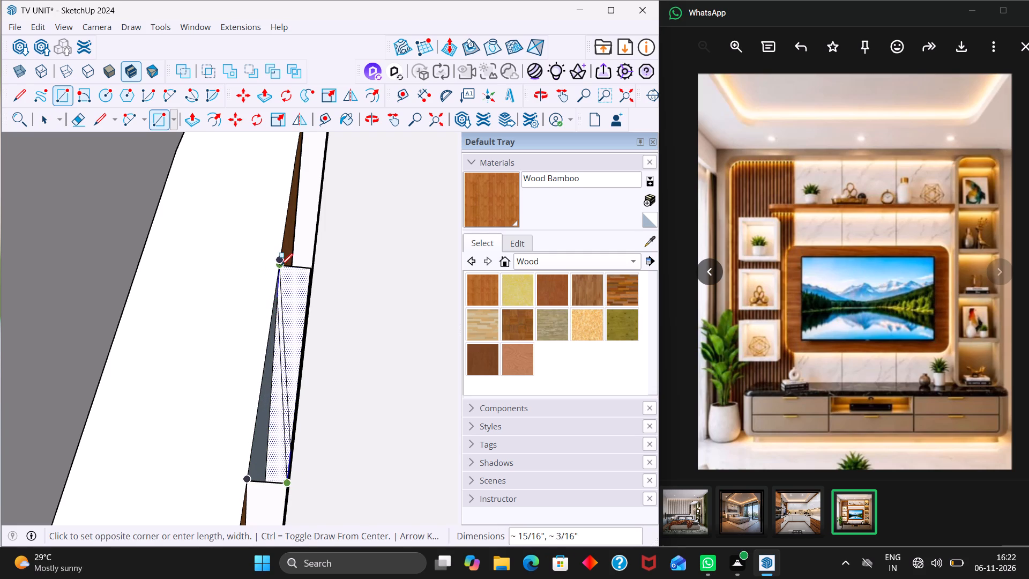
pyautogui.click(292, 267)
pyautogui.scroll(3, 281, 274)
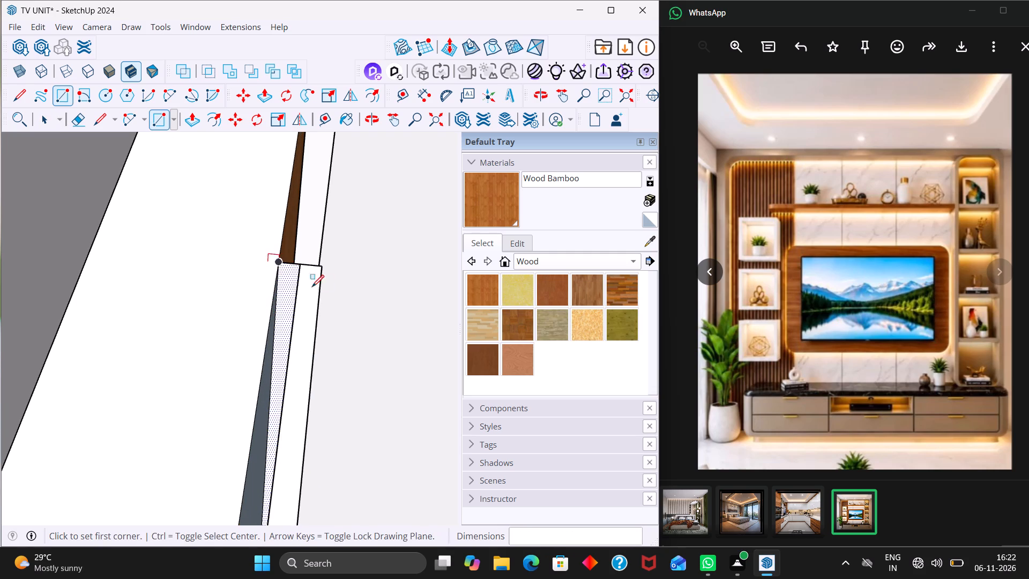
# Move the top rectangle's long inner edge 1/16" onto the panel's edge to close the slat's top, and clear the selection.
pyautogui.press('space')
pyautogui.click(308, 331)
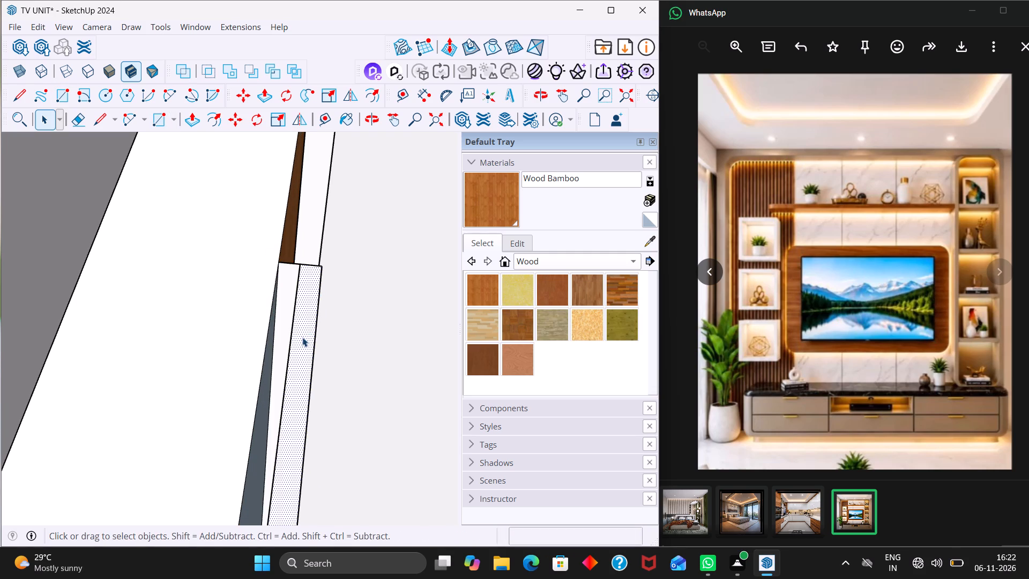
pyautogui.scroll(3, 292, 344)
pyautogui.click(286, 362)
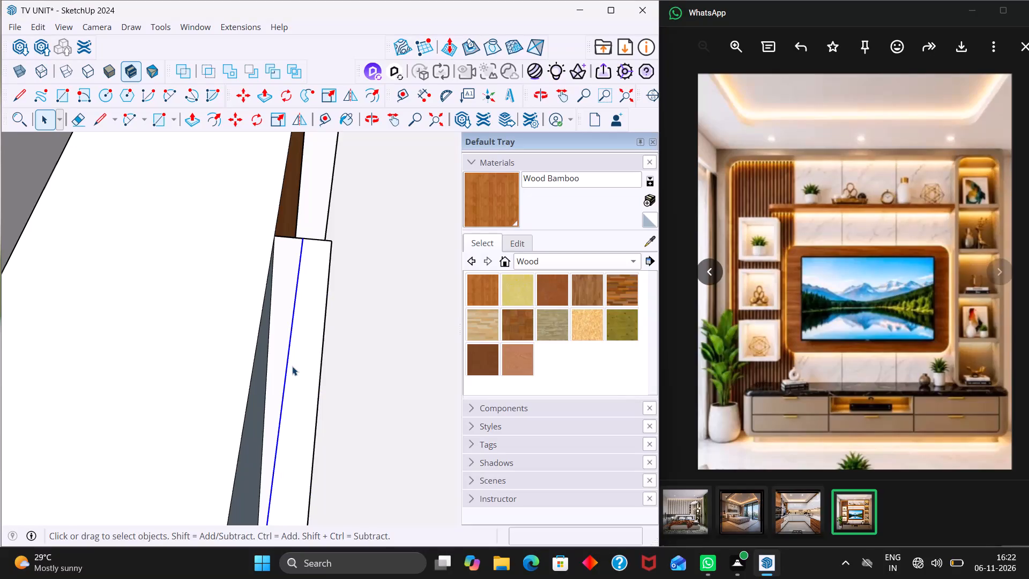
pyautogui.press('m')
pyautogui.click(303, 239)
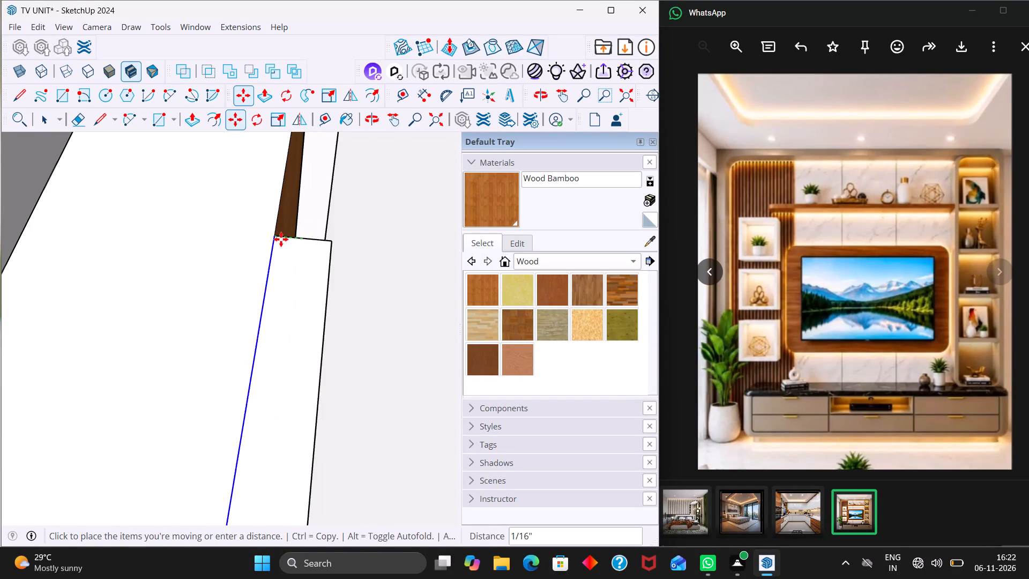
pyautogui.click(279, 239)
pyautogui.scroll(-11, 279, 238)
pyautogui.press('space')
pyautogui.scroll(1, 293, 246)
pyautogui.scroll(-6, 294, 238)
pyautogui.moveTo(299, 259); pyautogui.dragTo(140, 266, button='middle')
pyautogui.scroll(1, 140, 266)
pyautogui.click(116, 246)
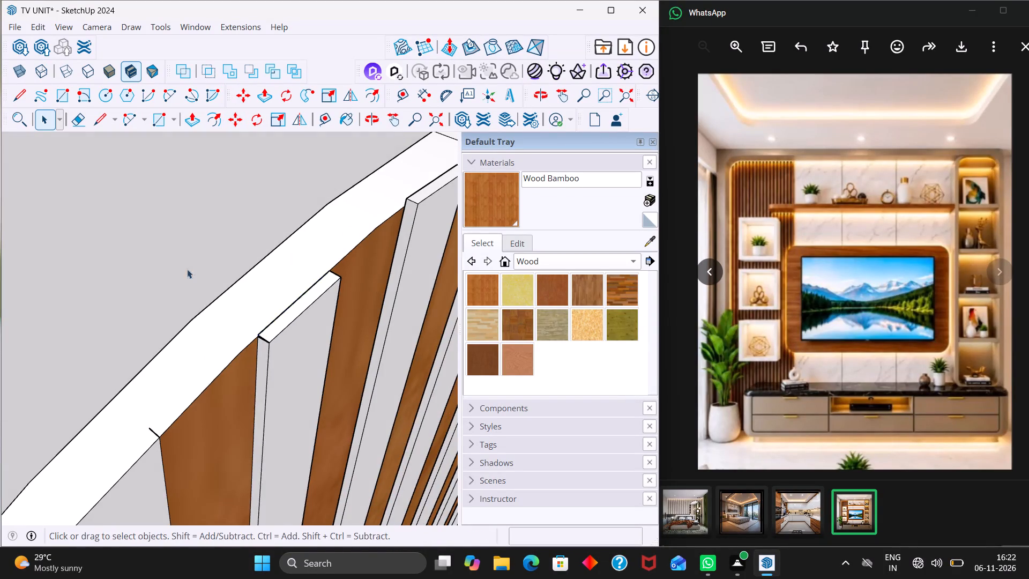
# Examine the slat tops along the panel's curved upper edge for slats that still project.
pyautogui.scroll(-1, 244, 292)
pyautogui.moveTo(244, 293); pyautogui.dragTo(68, 262, button='middle')
pyautogui.scroll(-6, 98, 243)
pyautogui.moveTo(188, 303); pyautogui.dragTo(150, 254, button='middle')
pyautogui.scroll(4, 116, 286)
pyautogui.scroll(-12, 147, 279)
pyautogui.scroll(1, 152, 261)
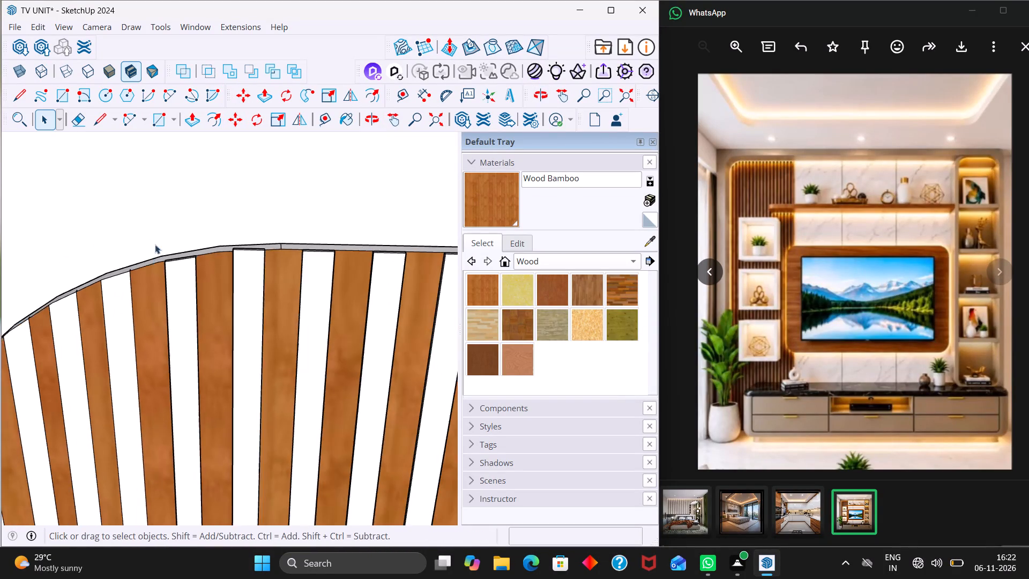
pyautogui.scroll(-6, 156, 244)
pyautogui.moveTo(192, 287); pyautogui.dragTo(193, 229, button='middle')
pyautogui.scroll(-11, 193, 229)
pyautogui.moveTo(240, 302); pyautogui.dragTo(302, 279, button='middle')
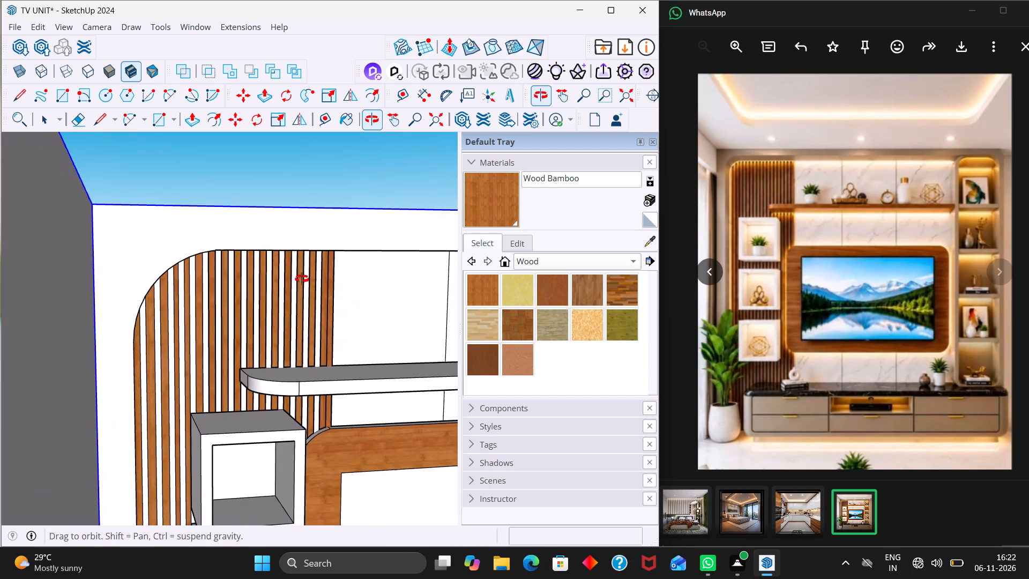
pyautogui.moveTo(302, 279); pyautogui.dragTo(302, 279, button='middle')
pyautogui.moveTo(260, 294); pyautogui.dragTo(161, 295, button='middle')
# Push down the top face of the raised slat where the curve begins so it sits below the panel's upper edge.
pyautogui.scroll(15, 182, 267)
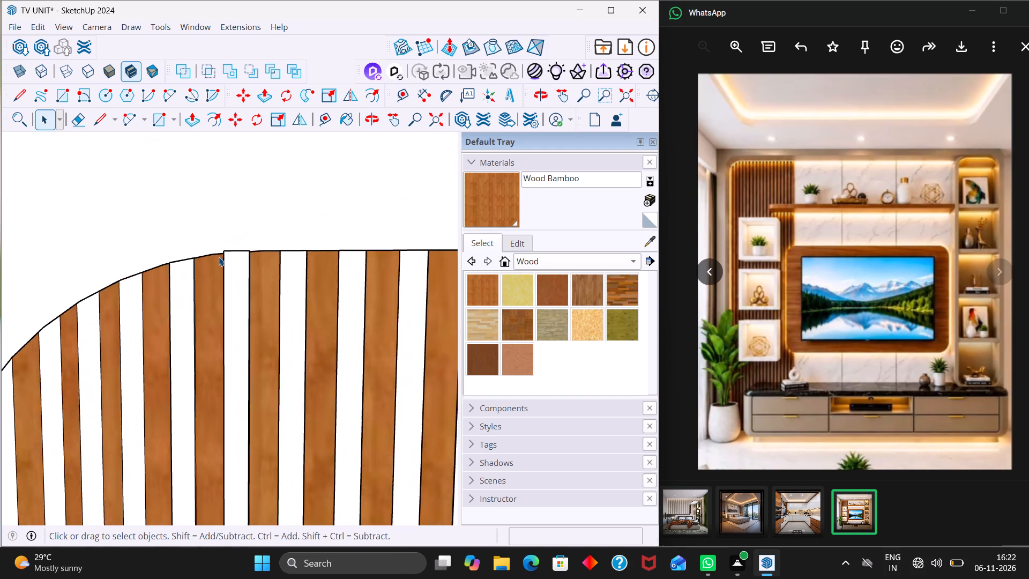
pyautogui.scroll(12, 219, 257)
pyautogui.moveTo(238, 254); pyautogui.dragTo(198, 343, button='middle')
pyautogui.scroll(9, 179, 277)
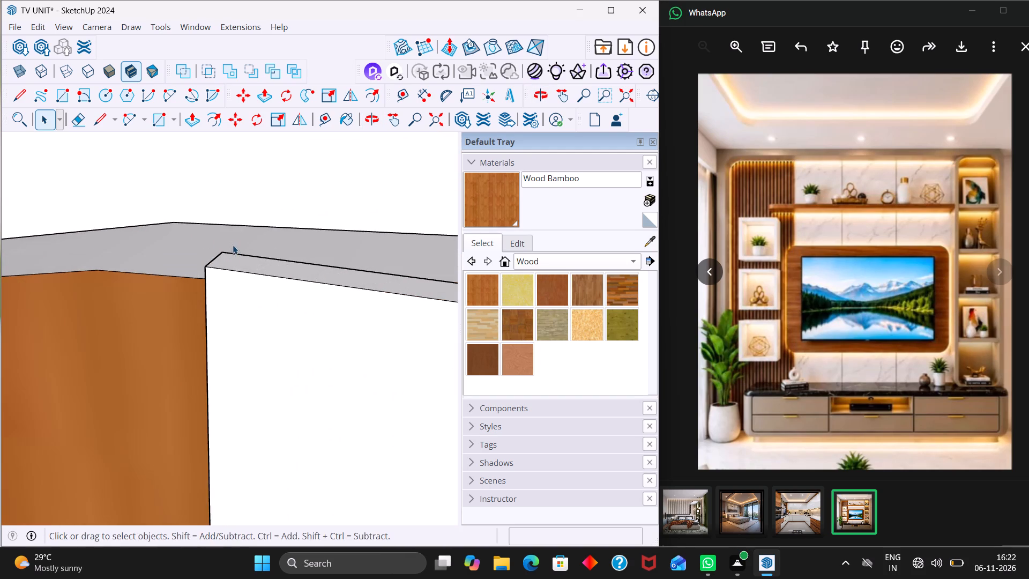
pyautogui.moveTo(234, 284); pyautogui.dragTo(239, 300, button='middle')
pyautogui.scroll(1, 239, 300)
pyautogui.press('p')
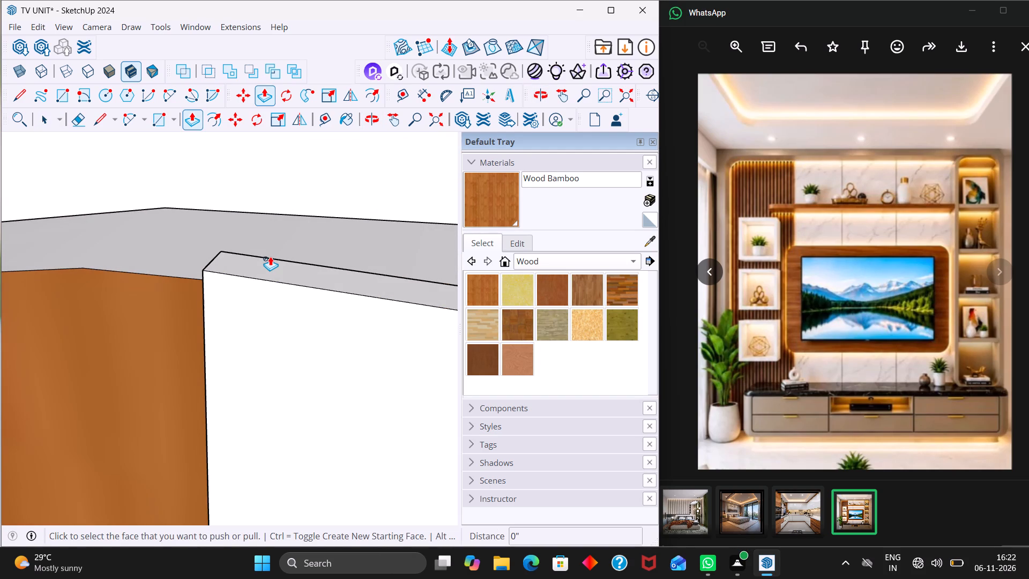
pyautogui.click(270, 258)
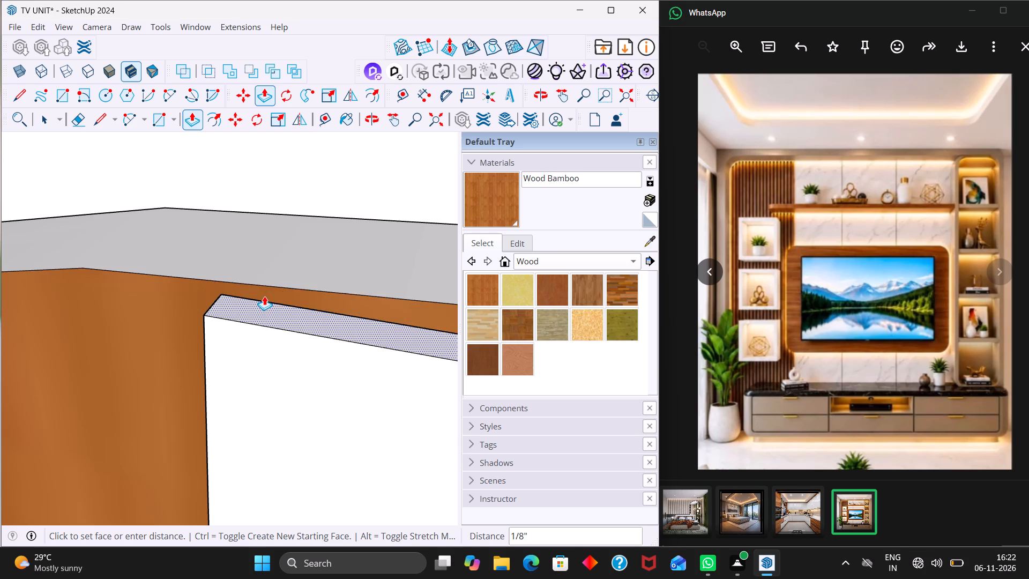
pyautogui.click(264, 286)
pyautogui.scroll(-6, 304, 204)
pyautogui.press('space')
pyautogui.click(302, 188)
pyautogui.moveTo(272, 260); pyautogui.dragTo(304, 189, button='middle')
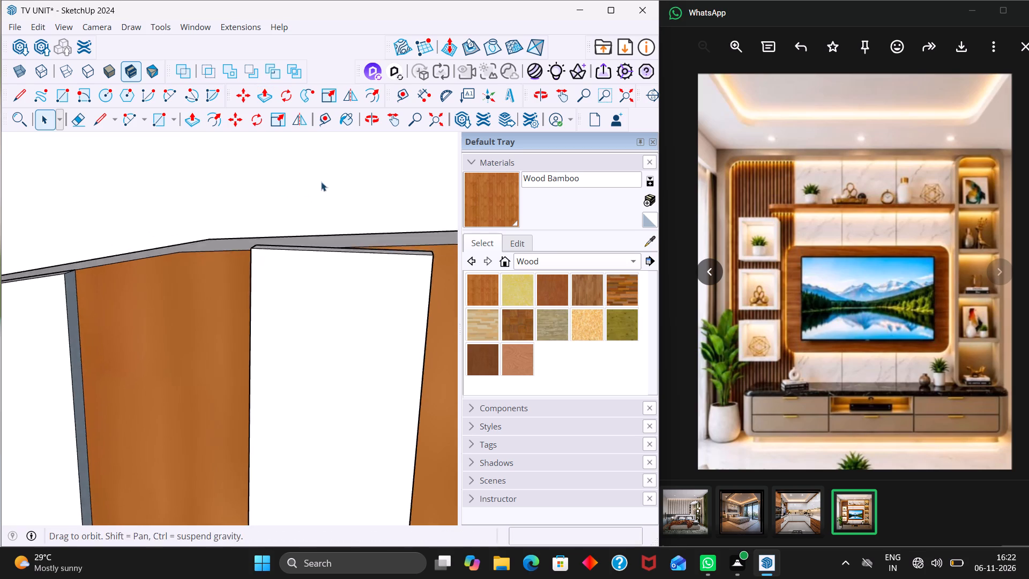
# Examine the whole TV wall unit from the front inside the room, and clear the selection.
pyautogui.scroll(-20, 326, 181)
pyautogui.scroll(-19, 326, 181)
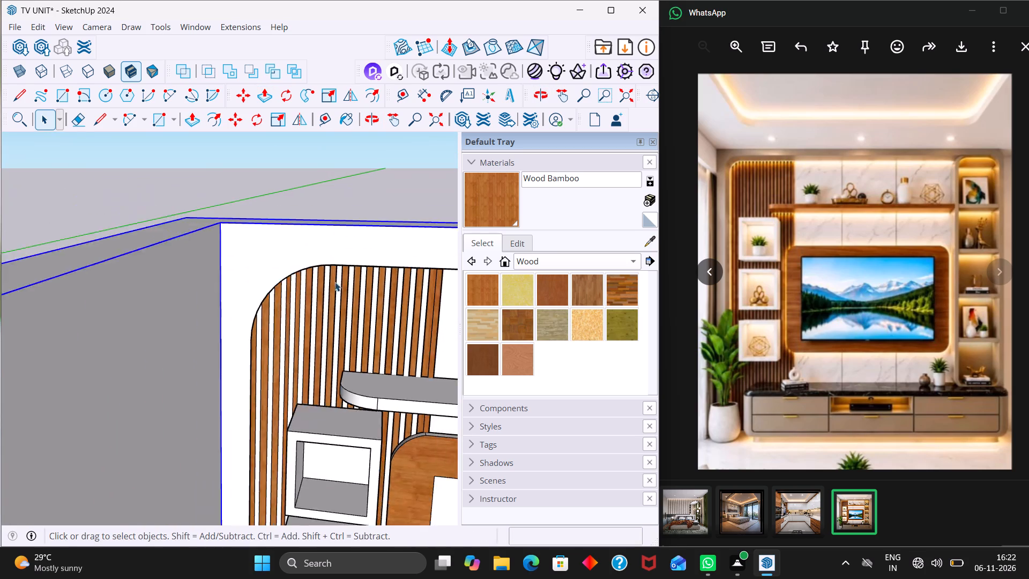
pyautogui.scroll(-3, 335, 282)
pyautogui.moveTo(338, 358); pyautogui.dragTo(333, 277, button='middle')
pyautogui.scroll(3, 333, 309)
pyautogui.scroll(-16, 329, 311)
pyautogui.scroll(2, 346, 338)
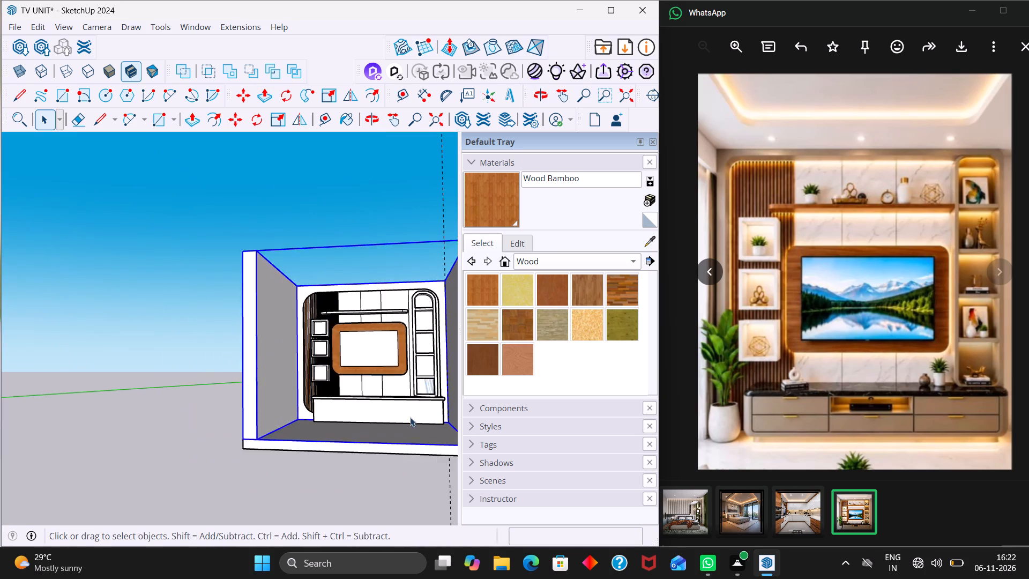
pyautogui.scroll(3, 410, 417)
pyautogui.moveTo(439, 429); pyautogui.dragTo(449, 443, button='middle')
pyautogui.moveTo(272, 440); pyautogui.dragTo(352, 433, button='middle')
pyautogui.scroll(1, 305, 428)
pyautogui.moveTo(293, 429); pyautogui.dragTo(281, 430, button='middle')
pyautogui.moveTo(351, 429); pyautogui.dragTo(320, 436, button='middle')
pyautogui.click(115, 504)
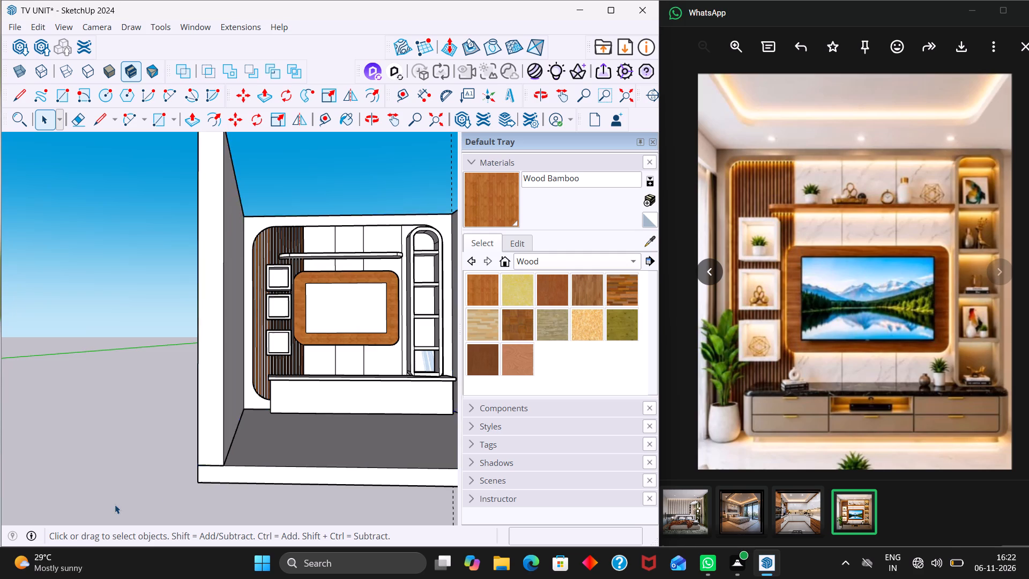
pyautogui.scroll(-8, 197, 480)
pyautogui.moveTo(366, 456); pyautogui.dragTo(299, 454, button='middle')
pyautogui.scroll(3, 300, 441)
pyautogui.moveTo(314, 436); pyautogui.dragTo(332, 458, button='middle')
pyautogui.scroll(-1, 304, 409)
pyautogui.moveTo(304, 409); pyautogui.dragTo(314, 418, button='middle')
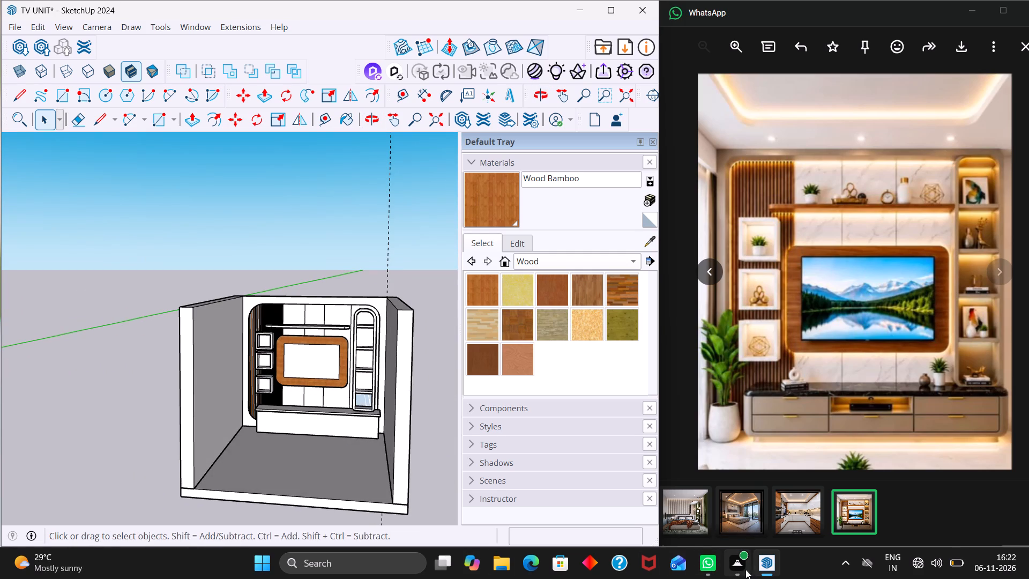
# Open the recovered version of KITCHEN DRAWING from the IP PRJ folder in Documents and dismiss the extension error and licence windows.
pyautogui.click(502, 566)
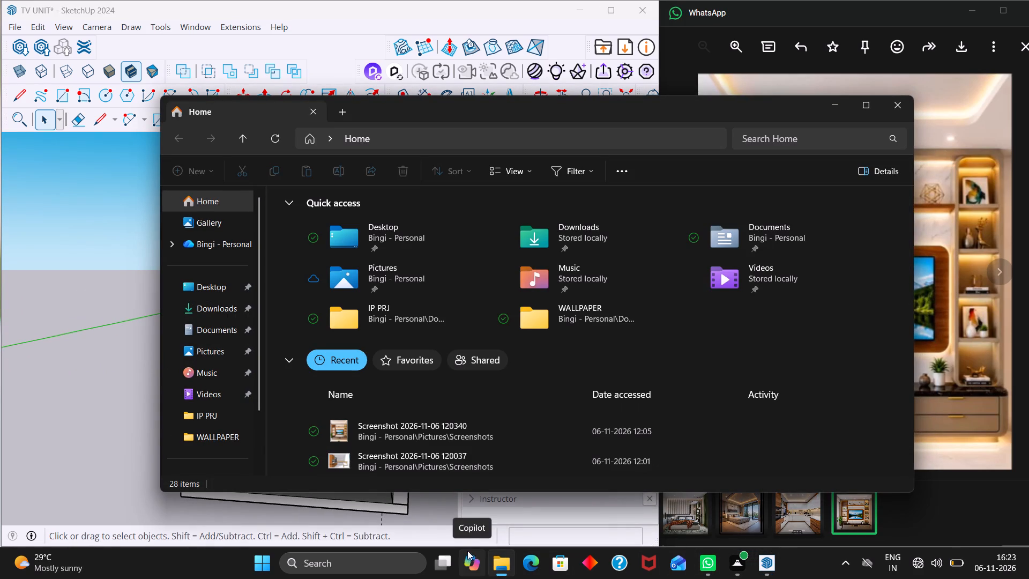
pyautogui.click(216, 326)
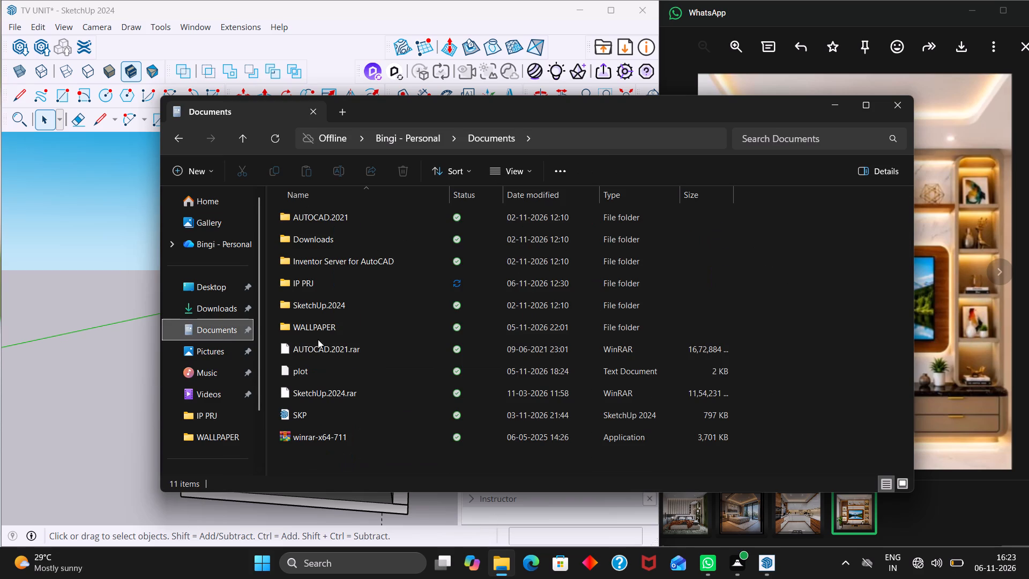
pyautogui.doubleClick(332, 278)
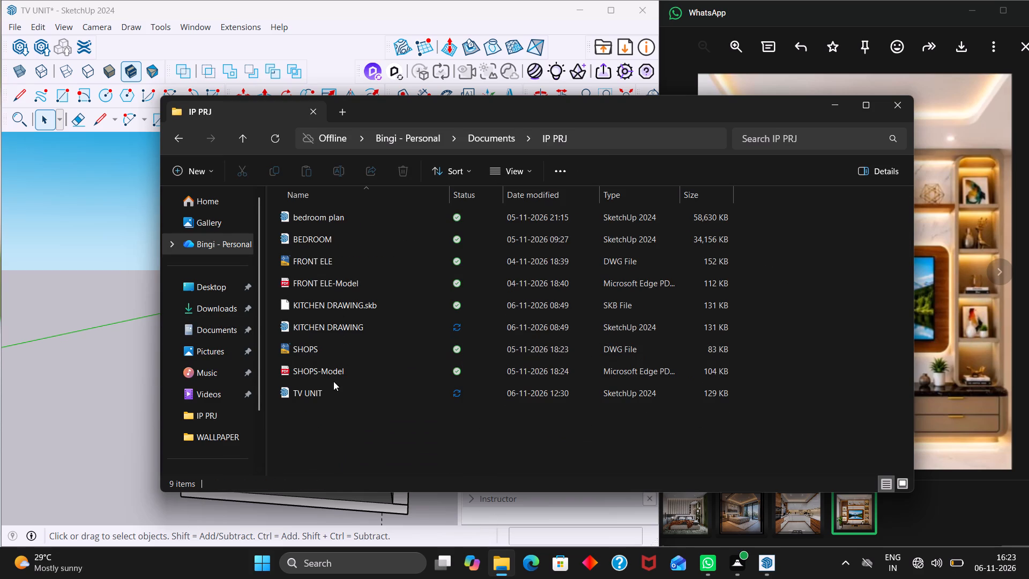
pyautogui.click(315, 329)
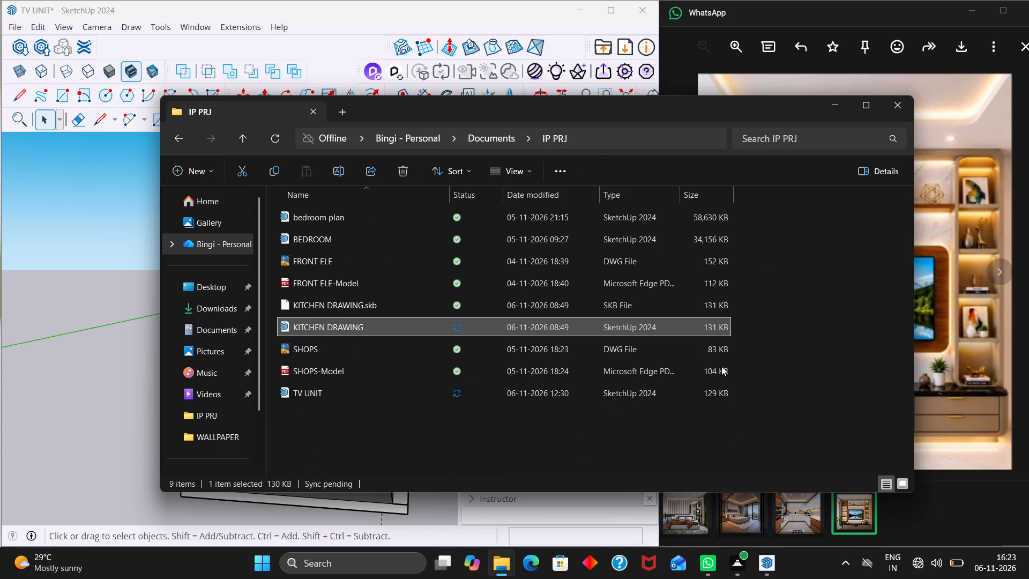
pyautogui.doubleClick(362, 328)
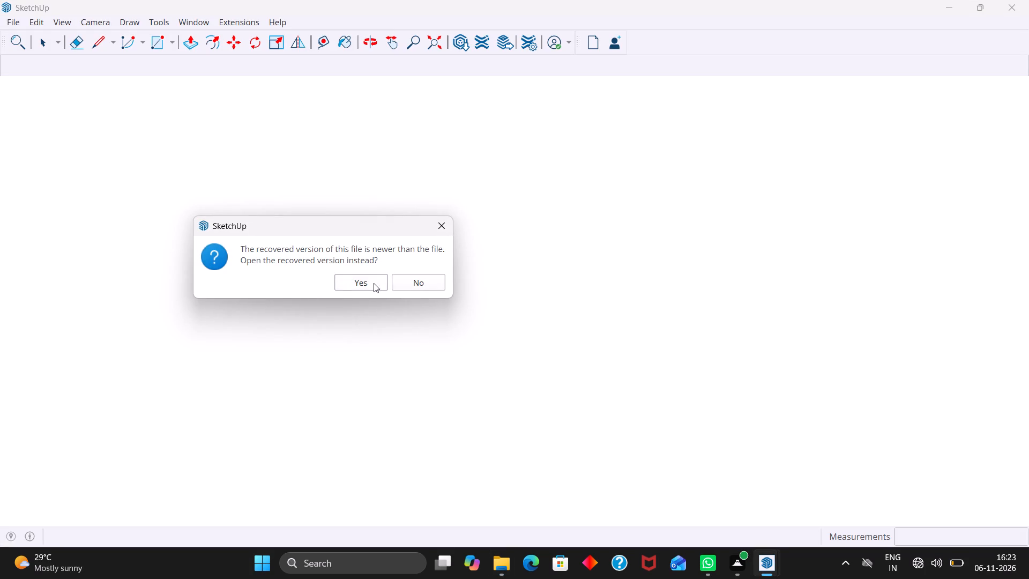
pyautogui.click(374, 283)
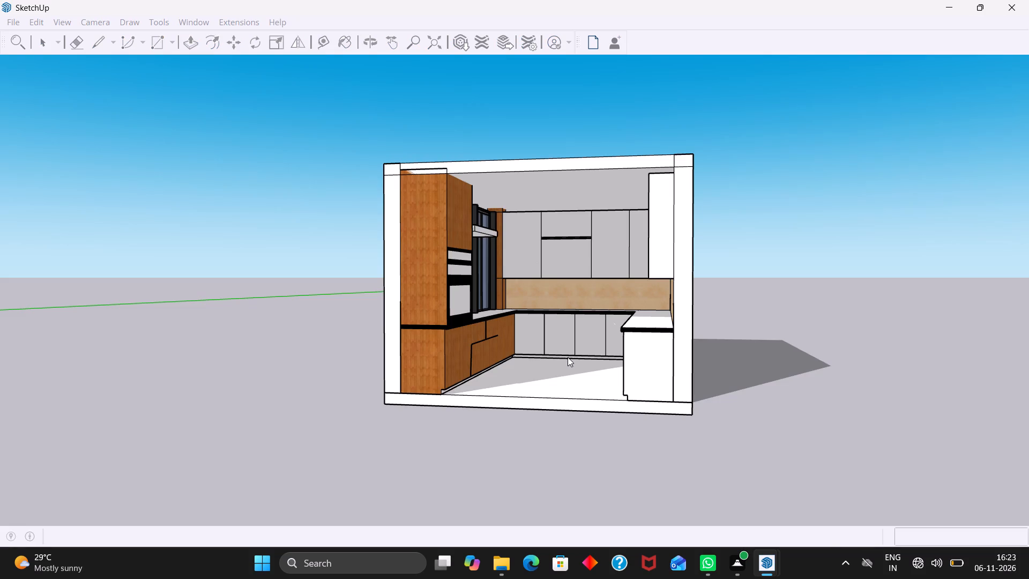
pyautogui.scroll(-2, 519, 270)
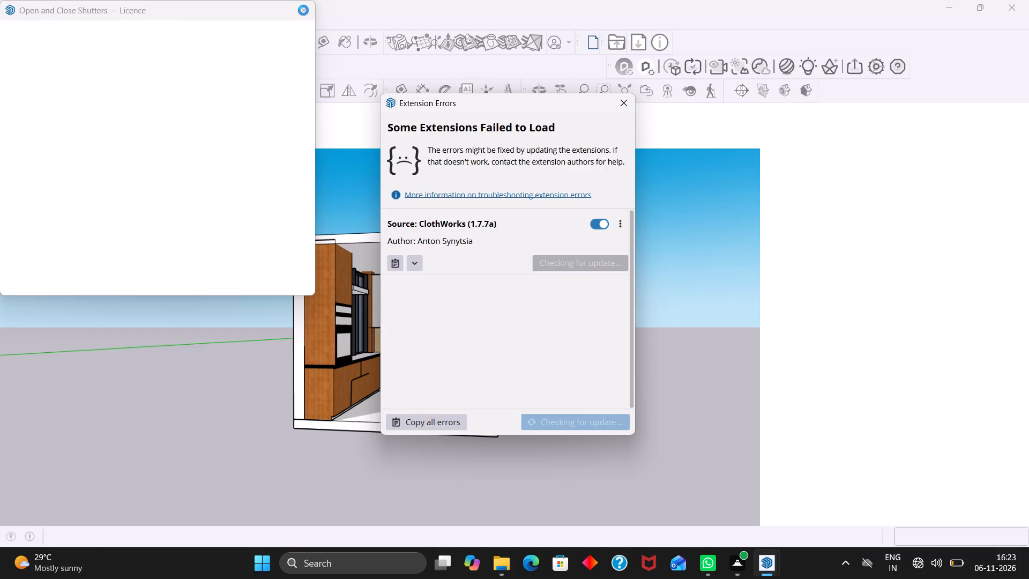
pyautogui.click(623, 107)
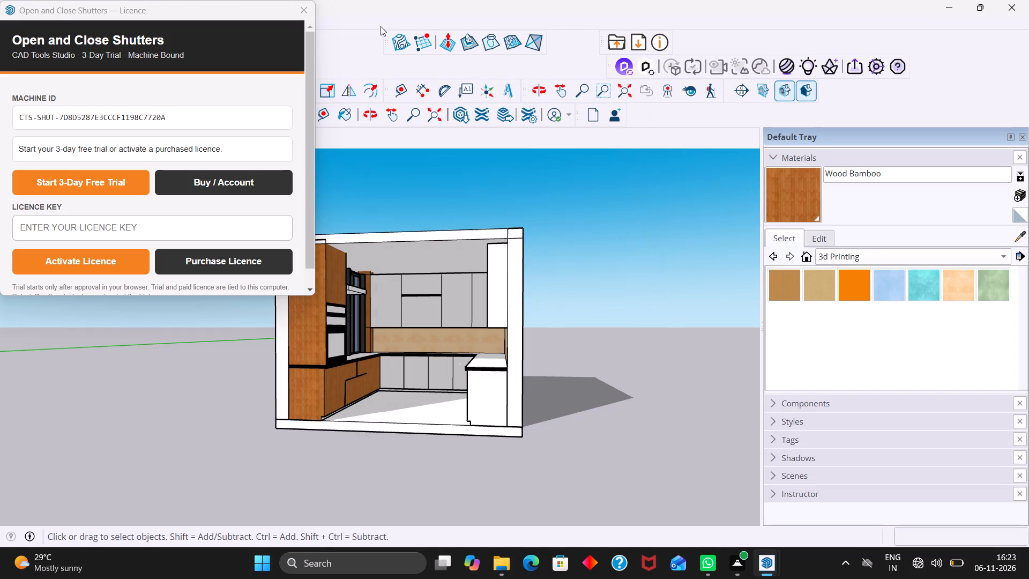
pyautogui.click(301, 13)
# Examine the kitchen model's base cabinets, wall cabinets and backsplash along the back and drawer-side walls.
pyautogui.moveTo(356, 411); pyautogui.dragTo(315, 494, button='middle')
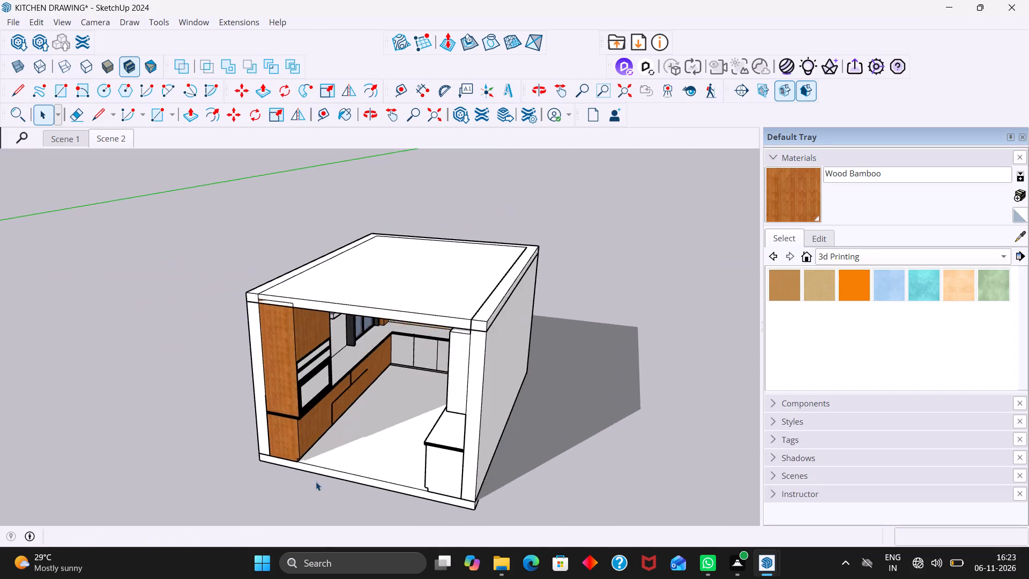
pyautogui.scroll(3, 315, 424)
pyautogui.moveTo(328, 398); pyautogui.dragTo(373, 274, button='middle')
pyautogui.scroll(6, 373, 285)
pyautogui.moveTo(382, 311); pyautogui.dragTo(333, 381, button='middle')
pyautogui.scroll(-6, 329, 373)
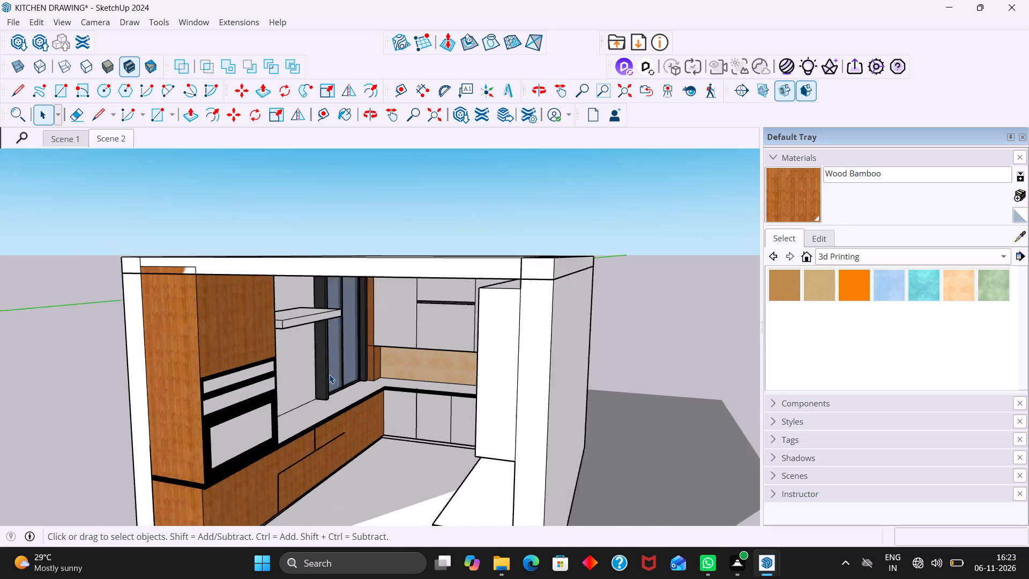
pyautogui.scroll(-2, 329, 374)
pyautogui.moveTo(335, 376); pyautogui.dragTo(493, 420, button='middle')
pyautogui.scroll(3, 490, 416)
pyautogui.moveTo(528, 454); pyautogui.dragTo(498, 399, button='middle')
pyautogui.scroll(-1, 514, 430)
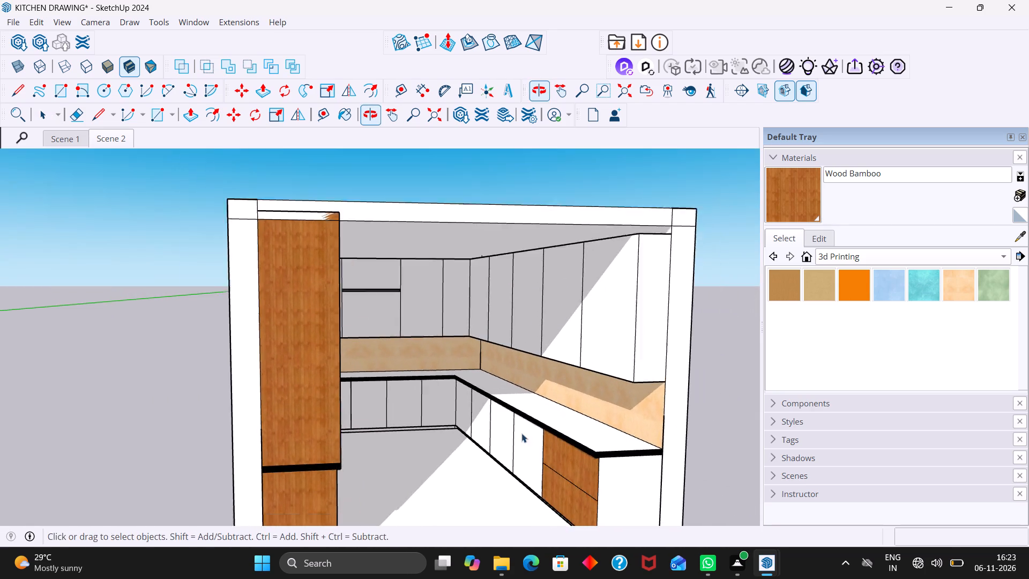
pyautogui.scroll(-1, 521, 433)
pyautogui.moveTo(529, 492); pyautogui.dragTo(600, 490, button='middle')
pyautogui.scroll(6, 596, 492)
pyautogui.moveTo(616, 479); pyautogui.dragTo(599, 478, button='middle')
pyautogui.scroll(3, 540, 433)
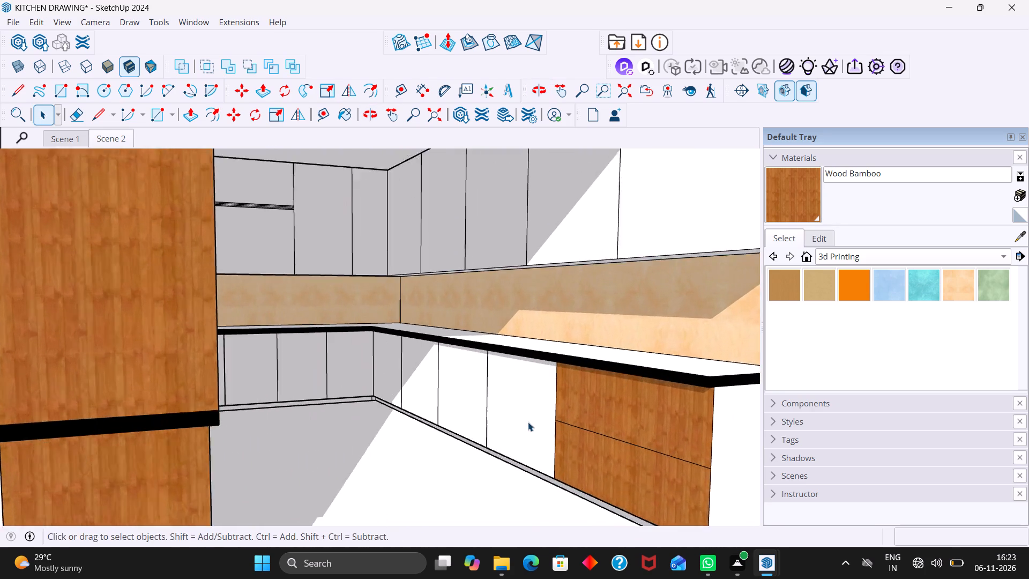
pyautogui.moveTo(513, 418); pyautogui.dragTo(489, 425, button='middle')
pyautogui.scroll(-6, 491, 419)
pyautogui.scroll(2, 551, 281)
pyautogui.moveTo(516, 295); pyautogui.dragTo(394, 308, button='middle')
pyautogui.scroll(1, 317, 296)
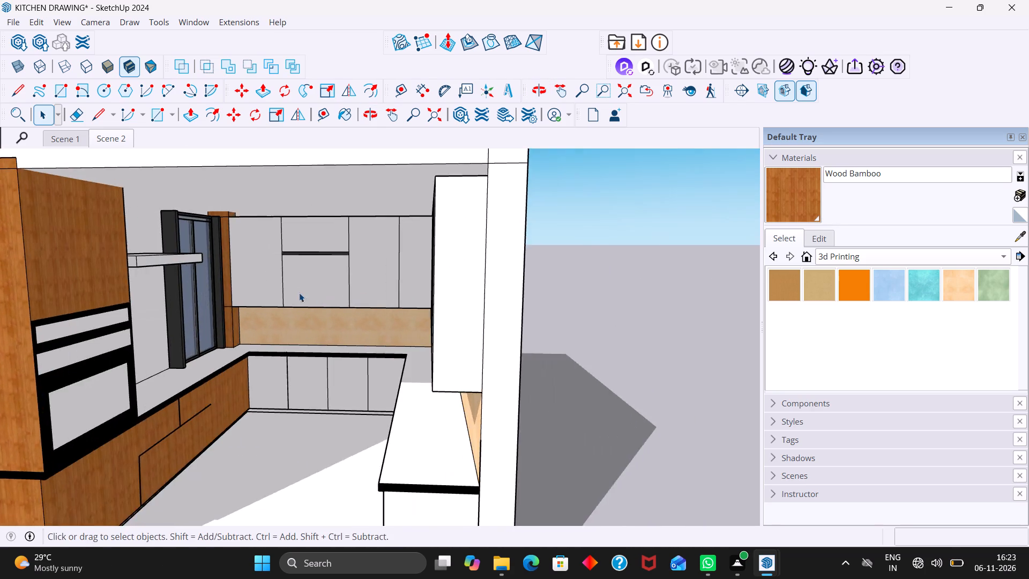
# Examine the kitchen's oven tower, window, floating shelf and countertop runs from inside and from the open front.
pyautogui.scroll(-2, 299, 293)
pyautogui.scroll(6, 251, 344)
pyautogui.moveTo(206, 393); pyautogui.dragTo(139, 429, button='middle')
pyautogui.moveTo(184, 382); pyautogui.dragTo(311, 386, button='middle')
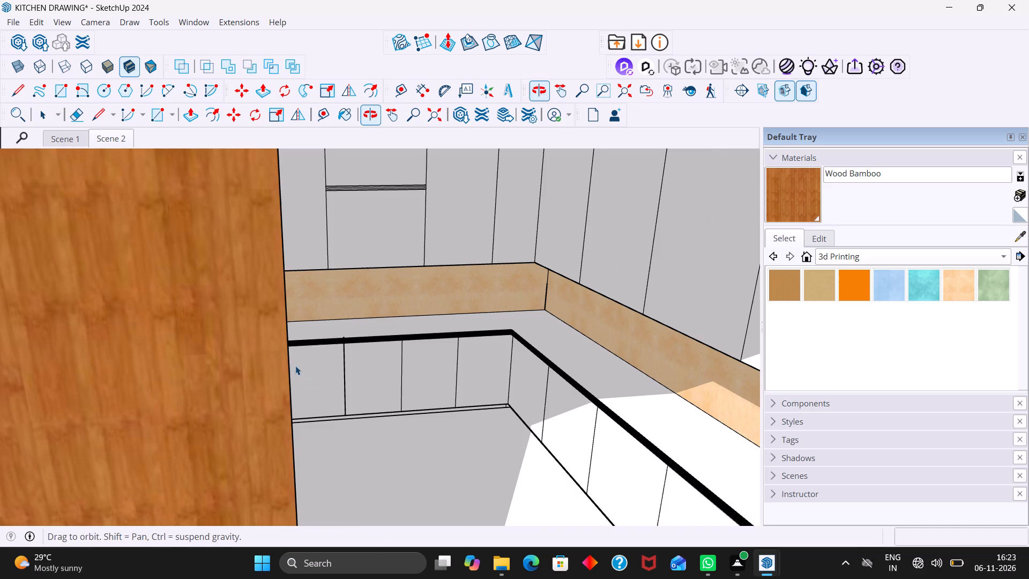
pyautogui.scroll(-2, 497, 337)
pyautogui.moveTo(487, 349); pyautogui.dragTo(399, 369, button='middle')
pyautogui.scroll(-8, 198, 359)
pyautogui.moveTo(172, 429); pyautogui.dragTo(129, 357, button='middle')
pyautogui.scroll(3, 150, 382)
pyautogui.moveTo(159, 382); pyautogui.dragTo(256, 378, button='middle')
pyautogui.scroll(2, 262, 329)
pyautogui.moveTo(330, 317); pyautogui.dragTo(247, 312, button='middle')
pyautogui.scroll(2, 256, 216)
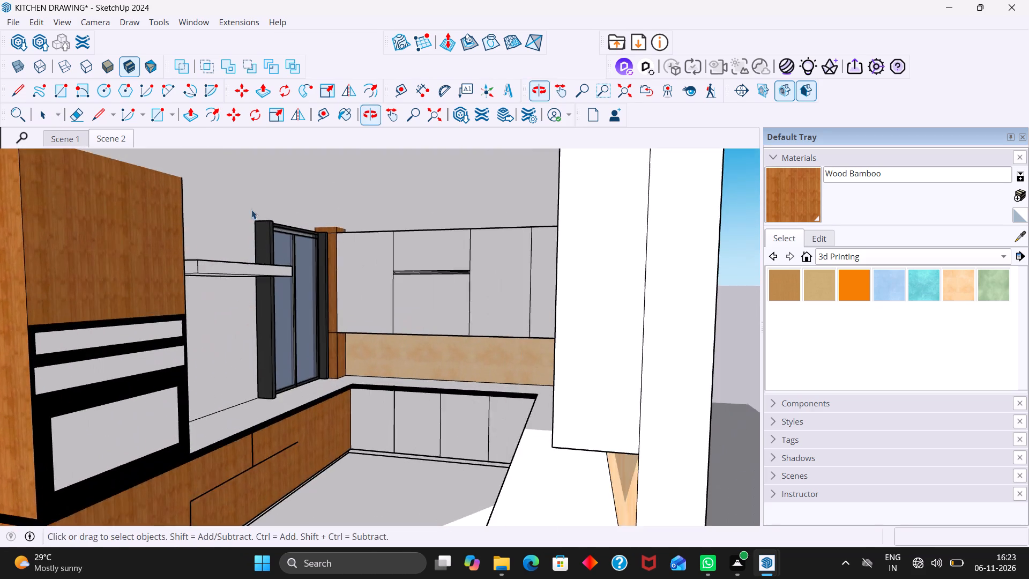
pyautogui.scroll(3, 251, 210)
pyautogui.moveTo(258, 288); pyautogui.dragTo(211, 342, button='middle')
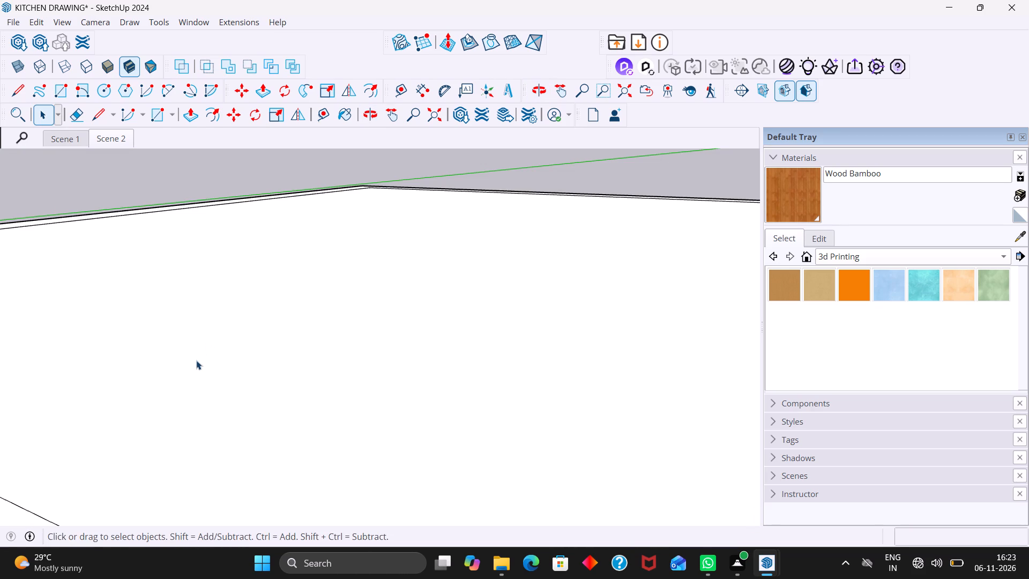
pyautogui.scroll(-17, 196, 360)
pyautogui.moveTo(260, 392); pyautogui.dragTo(356, 349, button='middle')
pyautogui.scroll(3, 330, 425)
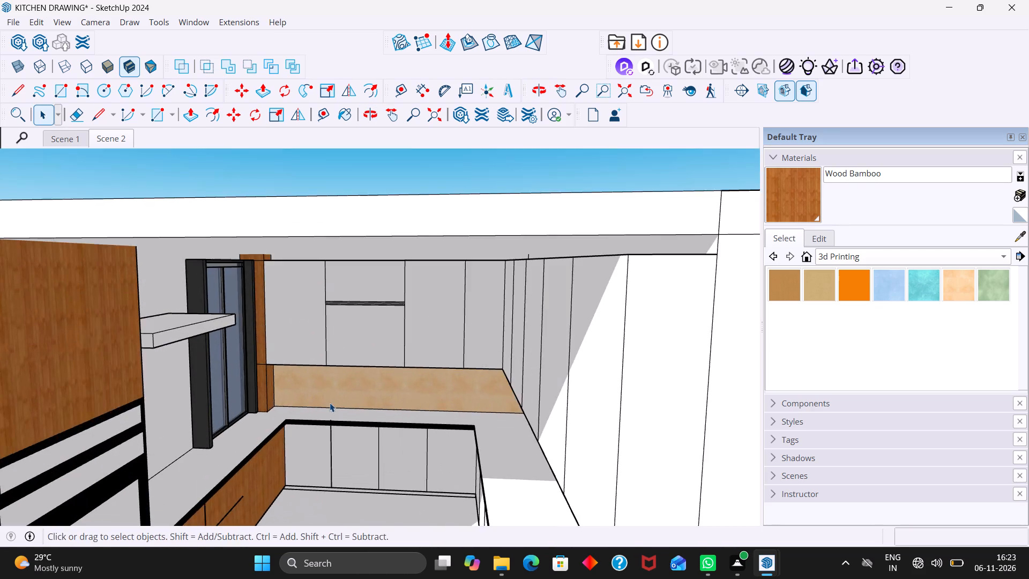
pyautogui.moveTo(337, 424); pyautogui.dragTo(329, 397, button='middle')
pyautogui.scroll(-4, 338, 368)
pyautogui.moveTo(333, 391); pyautogui.dragTo(371, 384, button='middle')
pyautogui.scroll(1, 367, 335)
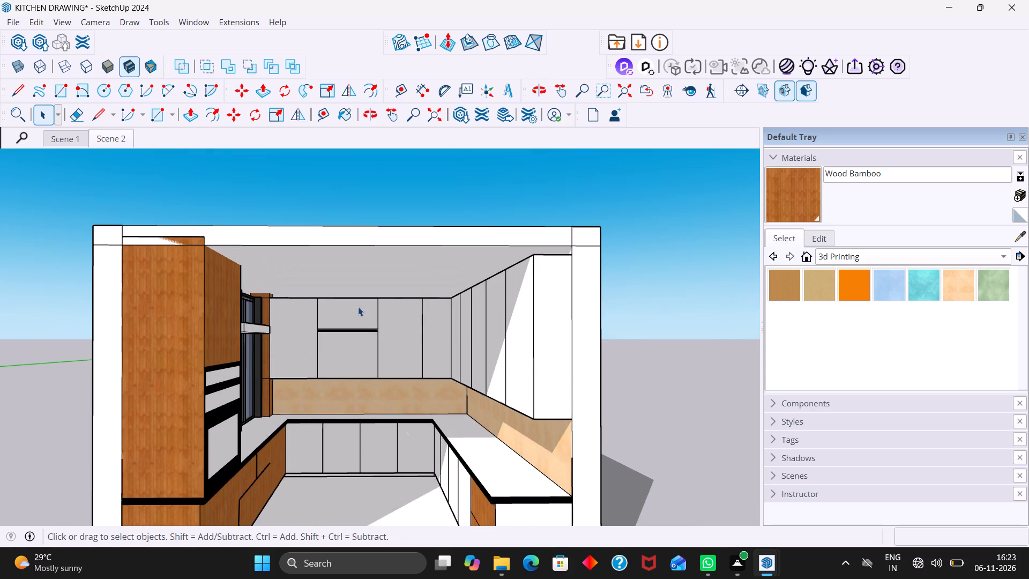
pyautogui.scroll(-2, 359, 316)
pyautogui.moveTo(367, 358); pyautogui.dragTo(371, 377, button='middle')
pyautogui.scroll(-1, 354, 338)
pyautogui.moveTo(355, 347); pyautogui.dragTo(361, 394, button='middle')
pyautogui.scroll(-2, 355, 353)
pyautogui.moveTo(357, 374); pyautogui.dragTo(282, 417, button='middle')
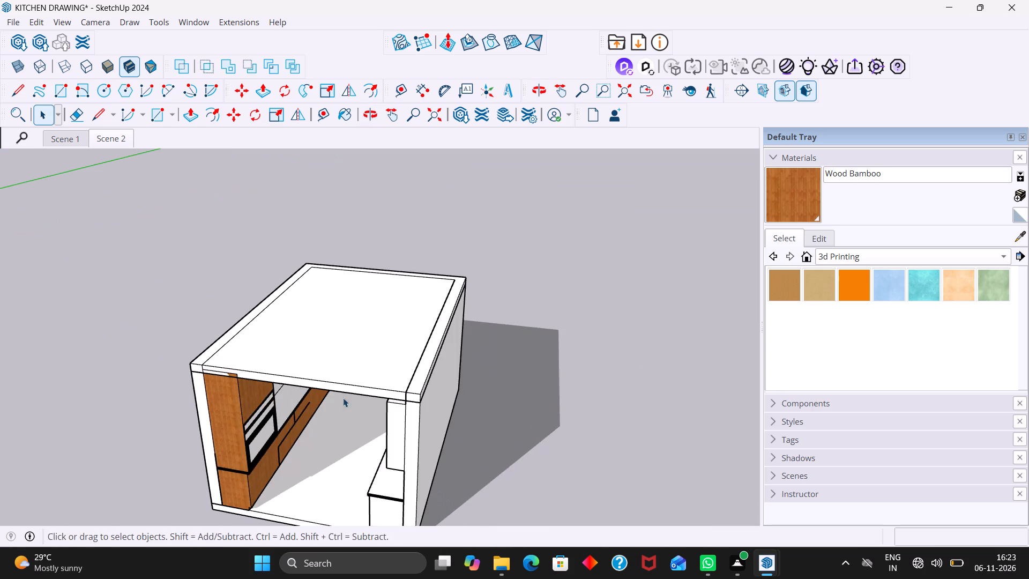
# Examine the whole kitchen from outside and inside, comparing both cabinet walls and the back wall.
pyautogui.moveTo(331, 407); pyautogui.dragTo(234, 426, button='middle')
pyautogui.moveTo(383, 408); pyautogui.dragTo(219, 413, button='middle')
pyautogui.moveTo(220, 412); pyautogui.dragTo(436, 307, button='middle')
pyautogui.scroll(4, 337, 361)
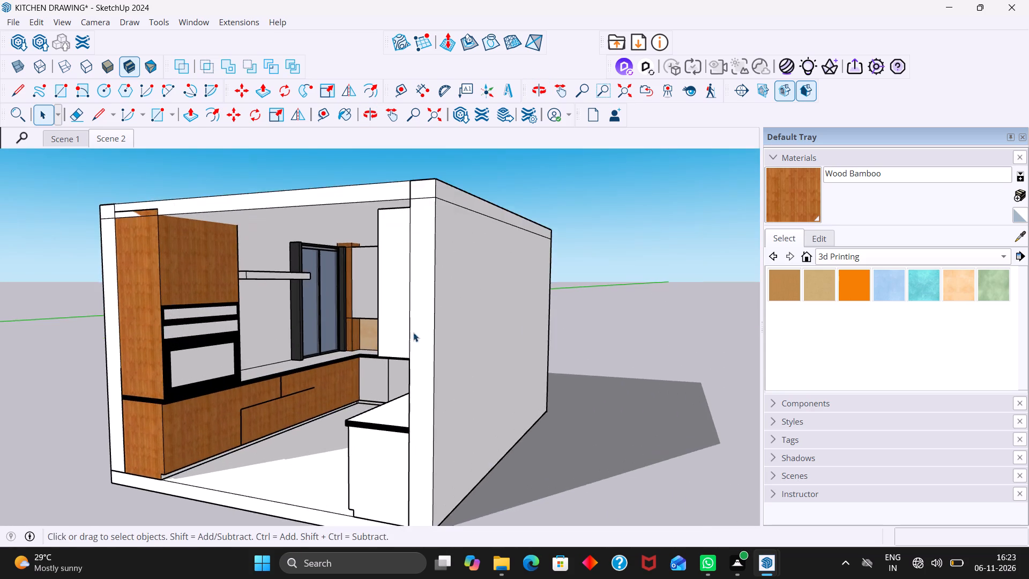
pyautogui.moveTo(379, 340); pyautogui.dragTo(520, 359, button='middle')
pyautogui.moveTo(484, 383); pyautogui.dragTo(452, 310, button='middle')
pyautogui.scroll(3, 448, 351)
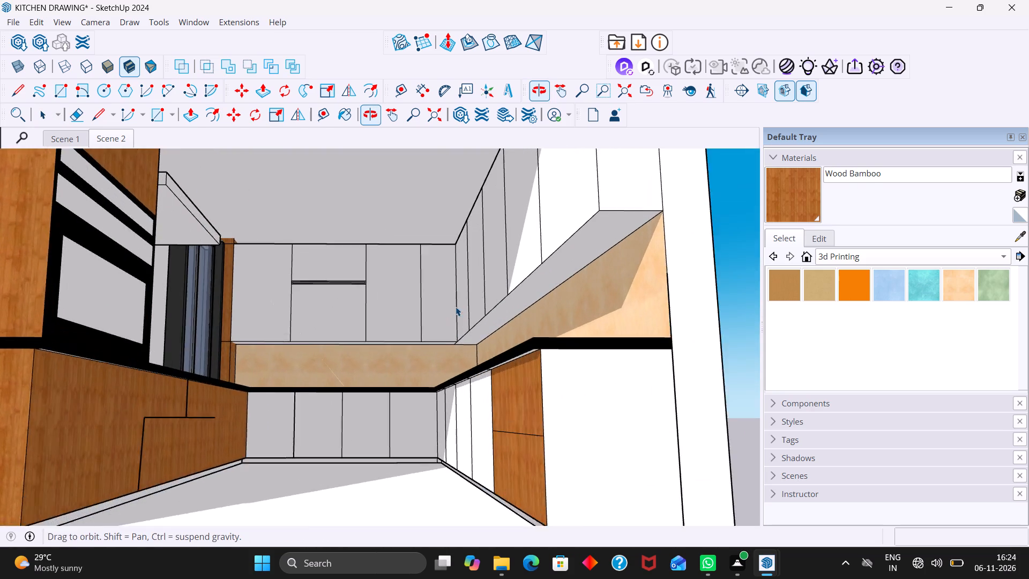
pyautogui.scroll(1, 456, 307)
pyautogui.scroll(-4, 466, 342)
pyautogui.moveTo(461, 338); pyautogui.dragTo(419, 398, button='middle')
pyautogui.scroll(6, 459, 397)
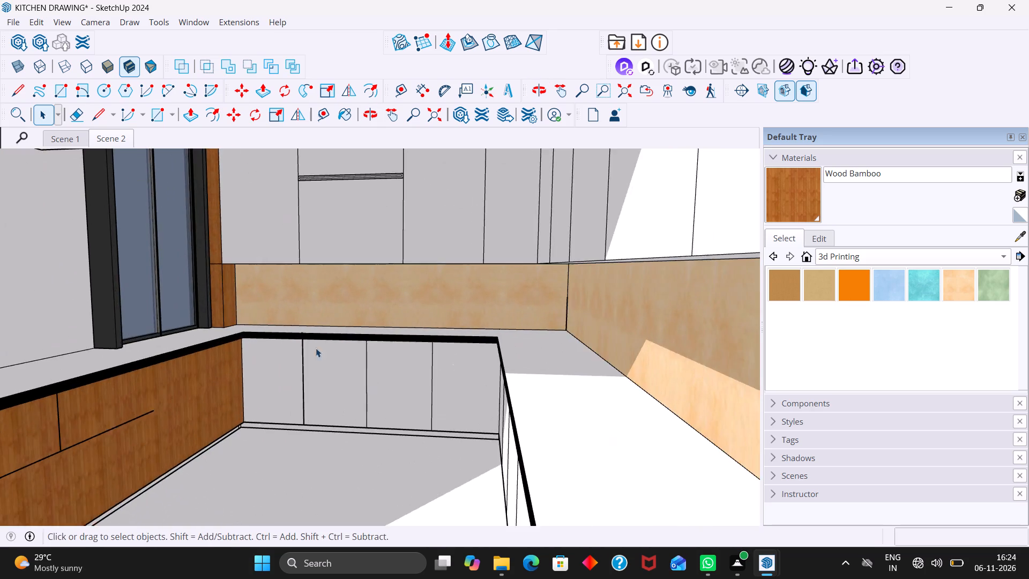
pyautogui.scroll(2, 316, 348)
pyautogui.scroll(-4, 297, 344)
pyautogui.moveTo(243, 344); pyautogui.dragTo(286, 409, button='middle')
pyautogui.scroll(-9, 272, 370)
pyautogui.moveTo(298, 397); pyautogui.dragTo(409, 393, button='middle')
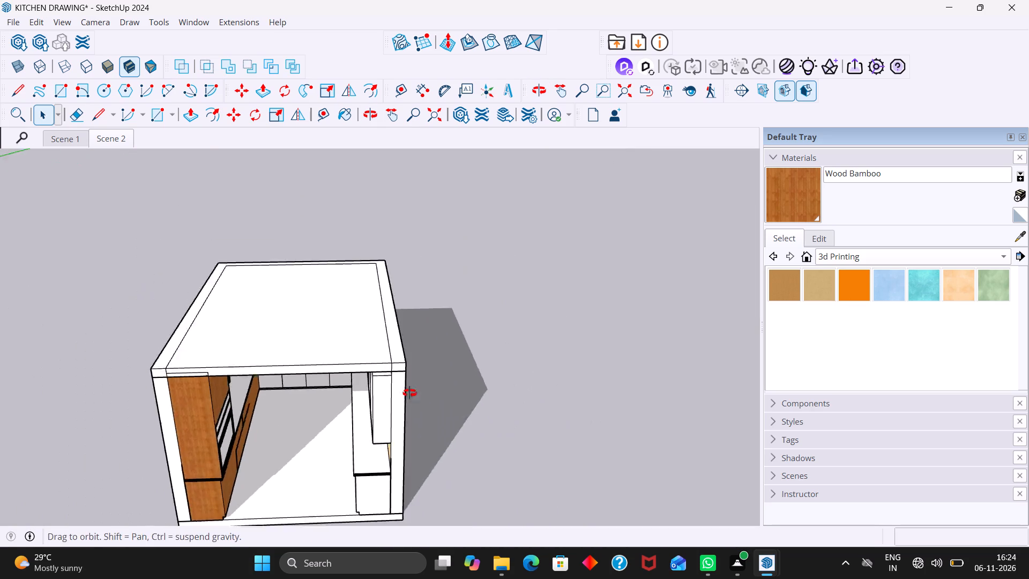
pyautogui.moveTo(409, 393); pyautogui.dragTo(422, 380, button='middle')
pyautogui.moveTo(431, 428); pyautogui.dragTo(459, 375, button='middle')
pyautogui.moveTo(454, 428); pyautogui.dragTo(191, 411, button='middle')
pyautogui.moveTo(235, 432); pyautogui.dragTo(205, 430, button='middle')
pyautogui.scroll(8, 211, 435)
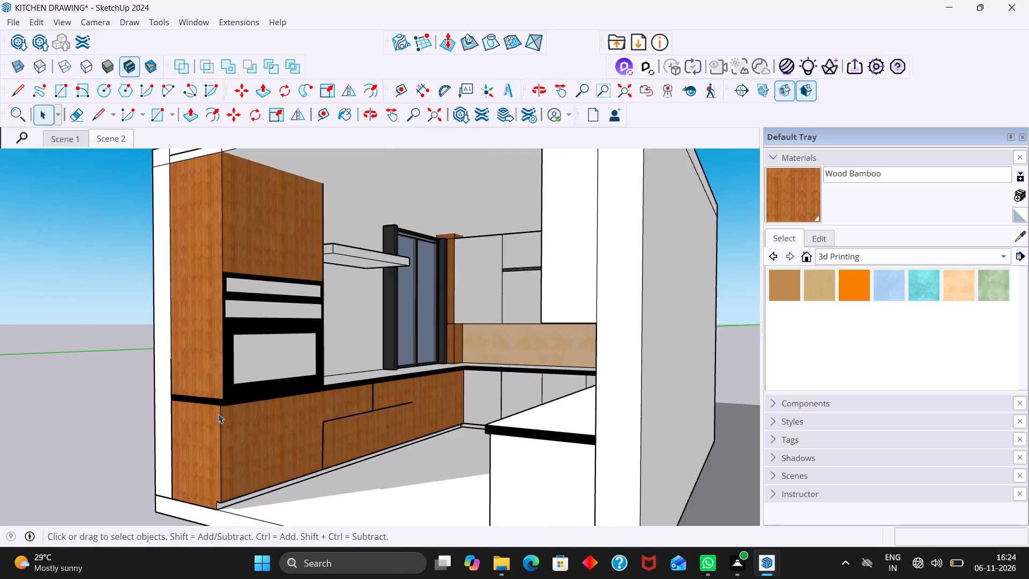
pyautogui.moveTo(339, 441); pyautogui.dragTo(469, 414, button='middle')
pyautogui.scroll(-9, 419, 384)
pyautogui.scroll(7, 542, 376)
pyautogui.moveTo(581, 407); pyautogui.dragTo(565, 426, button='middle')
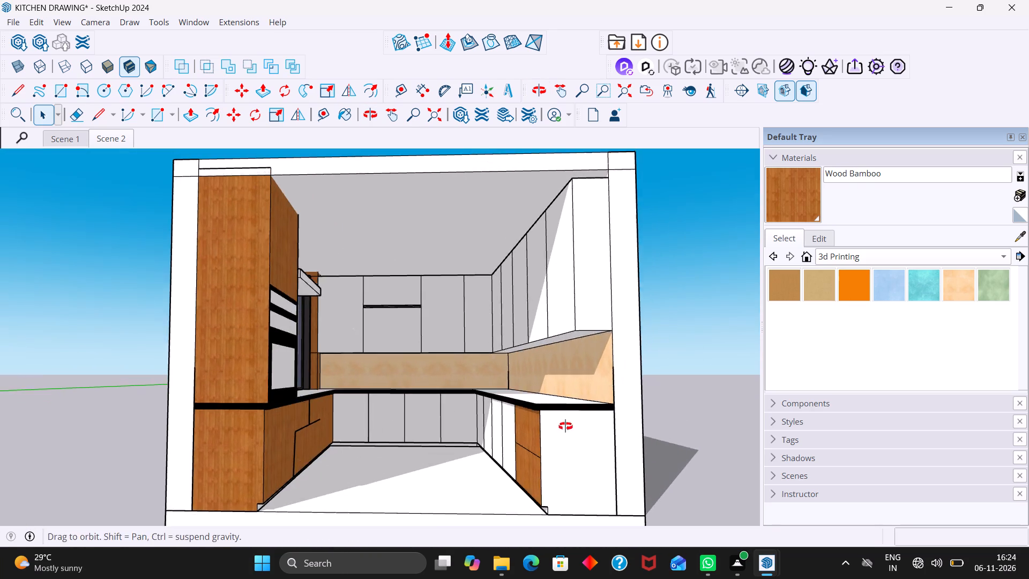
pyautogui.moveTo(565, 426); pyautogui.dragTo(563, 430, button='middle')
pyautogui.scroll(8, 562, 431)
pyautogui.moveTo(401, 373); pyautogui.dragTo(444, 358, button='middle')
pyautogui.scroll(1, 400, 283)
pyautogui.scroll(-1, 426, 345)
pyautogui.scroll(1, 443, 373)
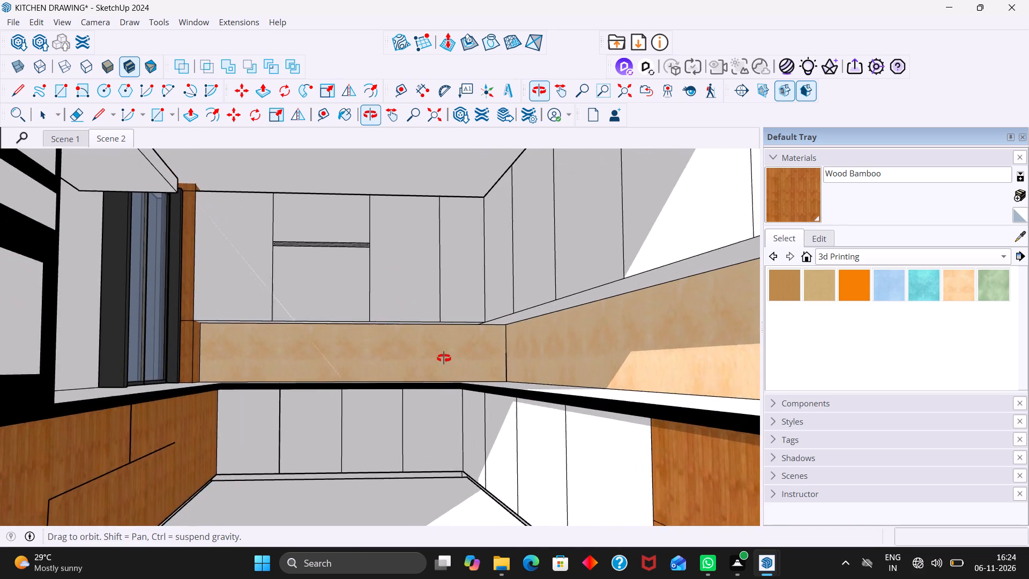
pyautogui.moveTo(444, 358); pyautogui.dragTo(451, 335, button='middle')
pyautogui.scroll(1, 451, 335)
pyautogui.scroll(-1, 427, 381)
pyautogui.moveTo(404, 402); pyautogui.dragTo(400, 469, button='middle')
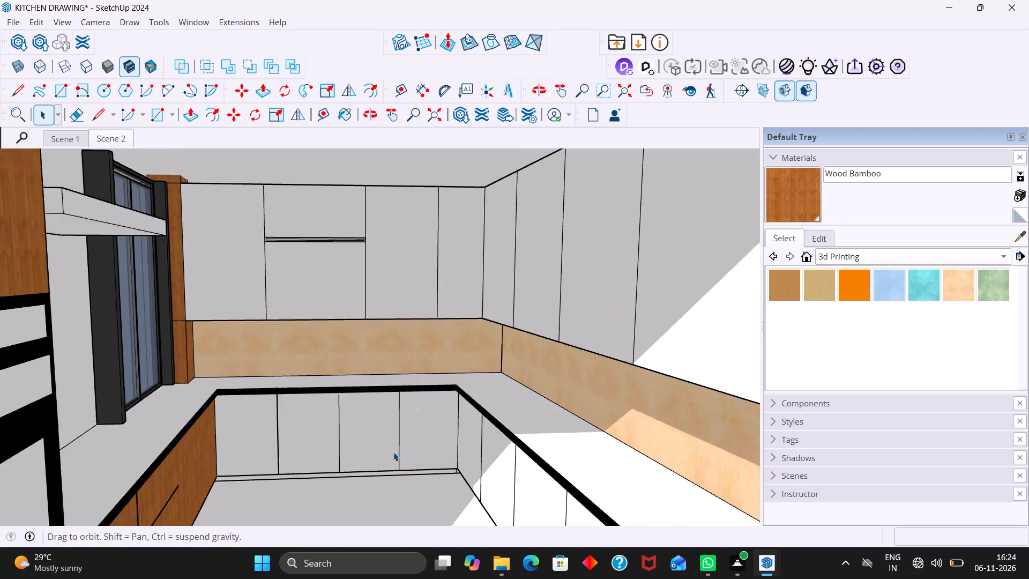
# Examine the black countertop edge above the back base cabinets up close, and return to a view of the whole kitchen.
pyautogui.scroll(10, 344, 419)
pyautogui.moveTo(281, 392); pyautogui.dragTo(241, 429, button='middle')
pyautogui.scroll(5, 241, 429)
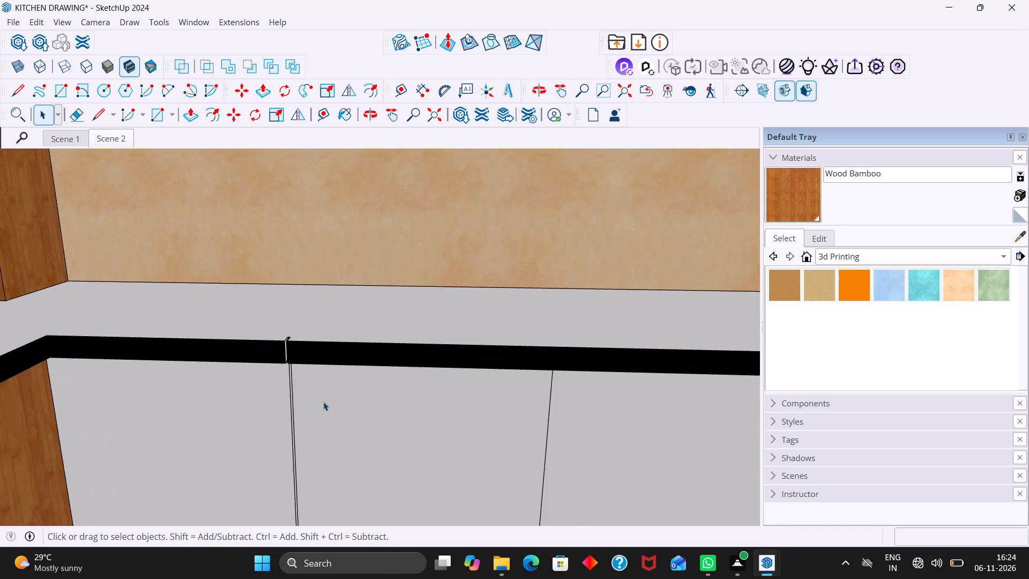
pyautogui.moveTo(348, 416); pyautogui.dragTo(506, 394, button='middle')
pyautogui.scroll(-14, 480, 394)
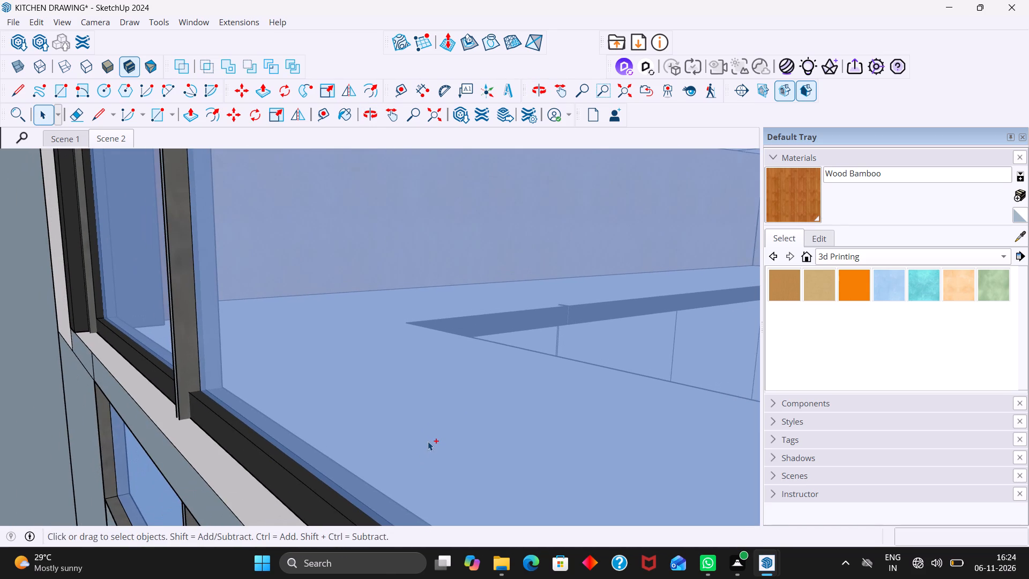
pyautogui.hotkey('ctrl', 'z')
pyautogui.hotkey('shift', 'z')
pyautogui.press('z')
pyautogui.keyDown('shift'); pyautogui.scroll(-2, 428, 441); pyautogui.keyUp('shift')
pyautogui.scroll(-4, 436, 443)
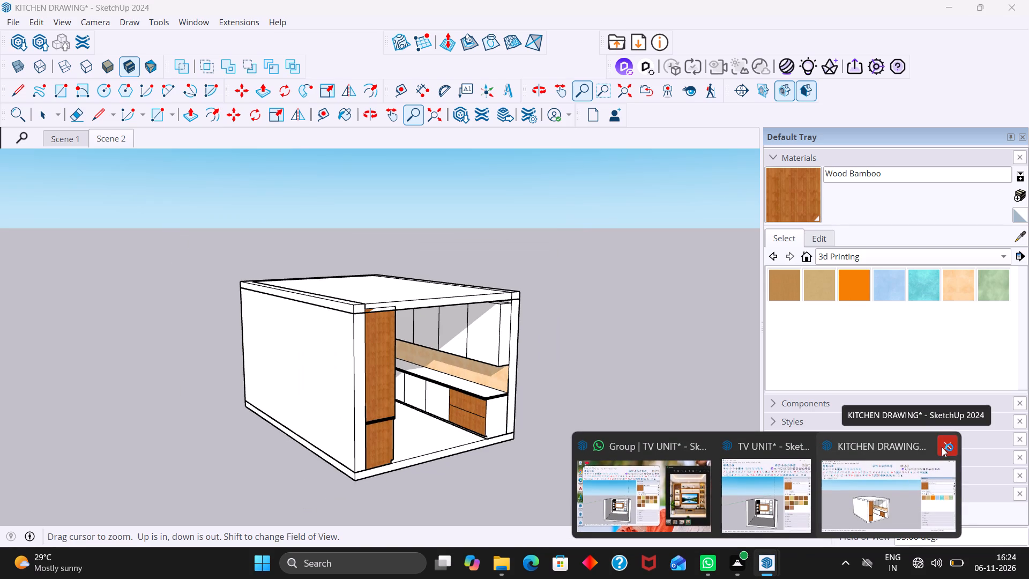
# Leave the KITCHEN DRAWING model, close the IP PRJ folder window and return to the TV UNIT model.
pyautogui.click(942, 447)
pyautogui.click(514, 287)
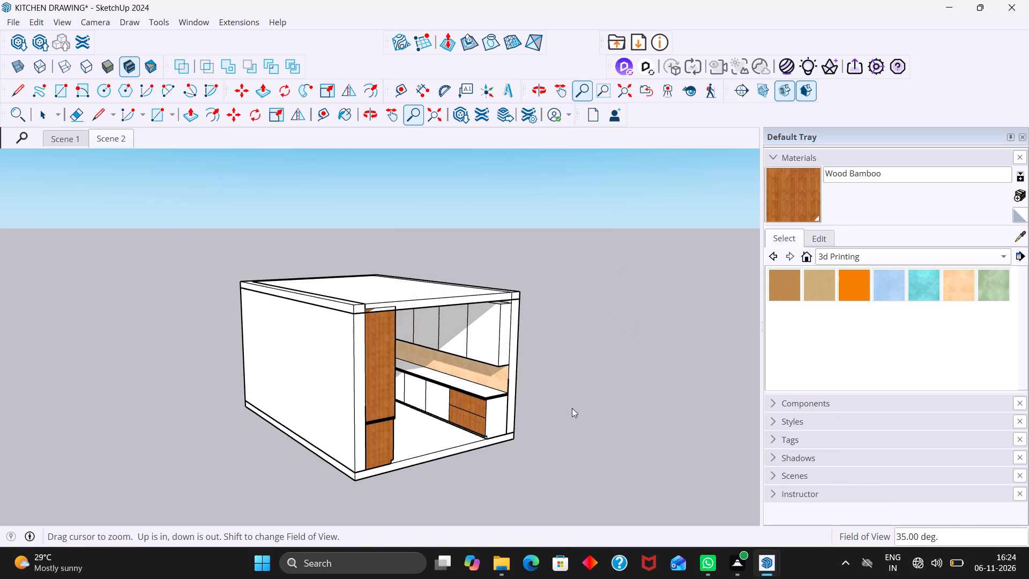
pyautogui.moveTo(549, 464); pyautogui.dragTo(452, 452, button='middle')
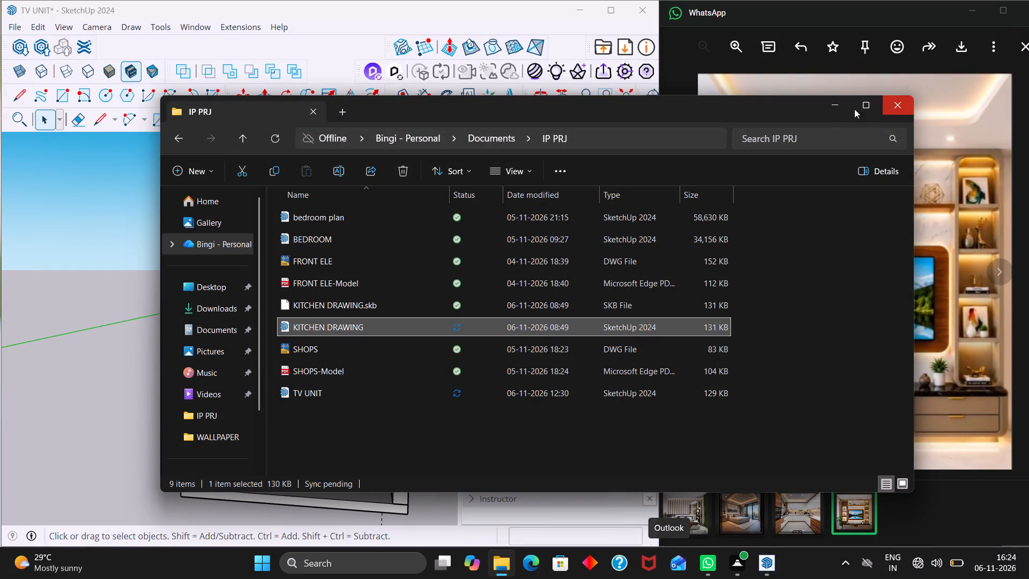
pyautogui.click(897, 108)
# Examine the TV wall unit's slatted panel, niches, shelves and console from the front inside the room.
pyautogui.scroll(4, 232, 427)
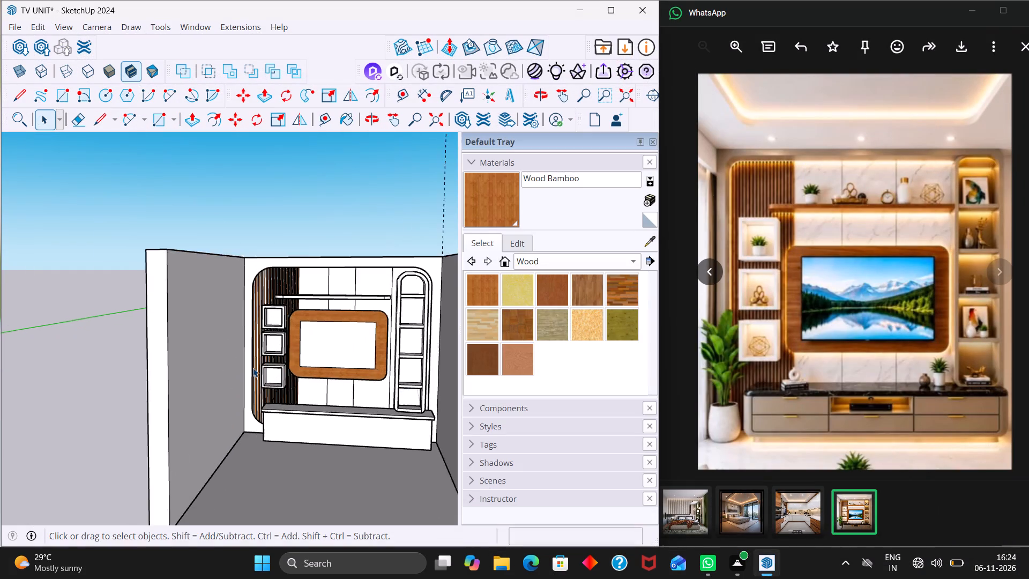
pyautogui.scroll(1, 253, 368)
pyautogui.moveTo(311, 360); pyautogui.dragTo(207, 387, button='middle')
pyautogui.scroll(1, 200, 381)
pyautogui.scroll(-11, 234, 353)
pyautogui.moveTo(304, 352); pyautogui.dragTo(351, 362, button='middle')
pyautogui.click(384, 409)
pyautogui.moveTo(235, 394); pyautogui.dragTo(335, 378, button='middle')
pyautogui.scroll(6, 326, 348)
pyautogui.moveTo(293, 369); pyautogui.dragTo(284, 369, button='middle')
pyautogui.scroll(5, 280, 340)
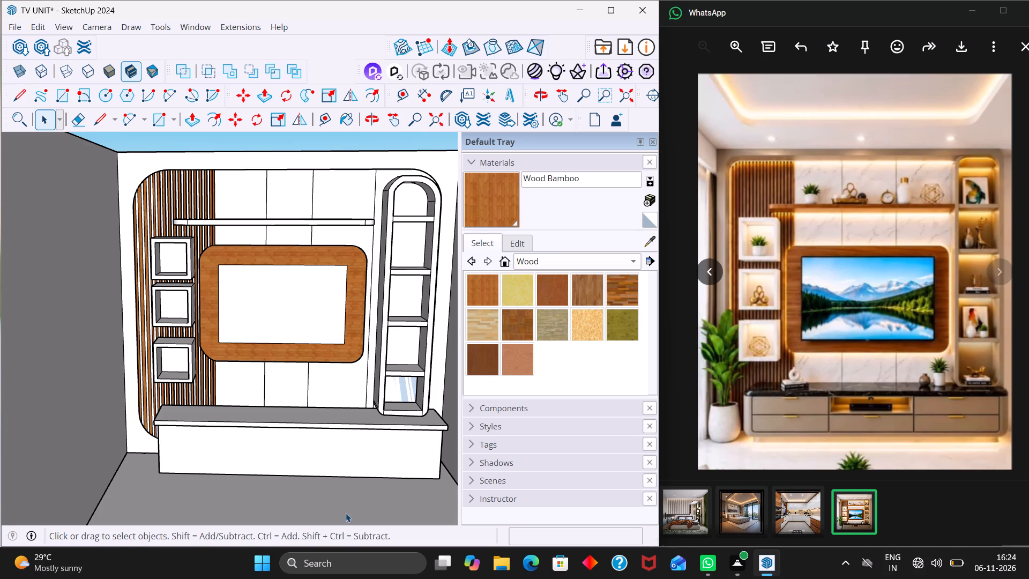
# Switch to Google Chrome and search Google for netflix movies.
pyautogui.click(268, 569)
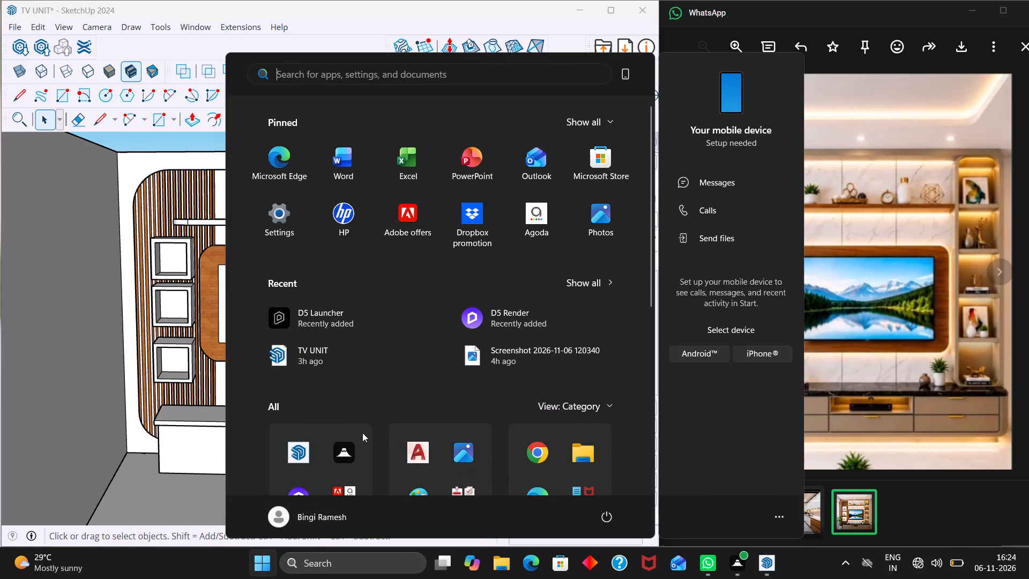
pyautogui.click(534, 460)
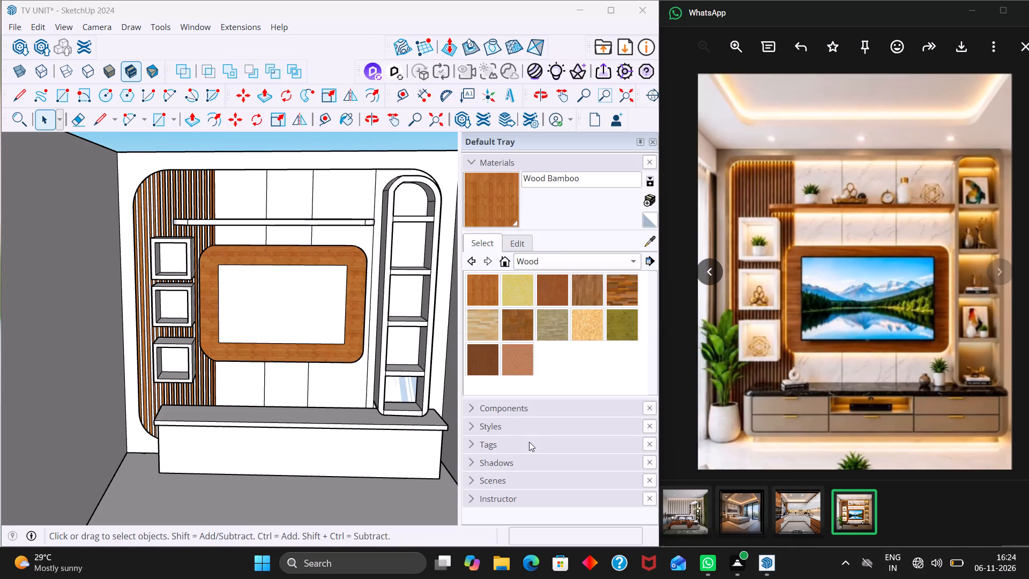
pyautogui.click(404, 262)
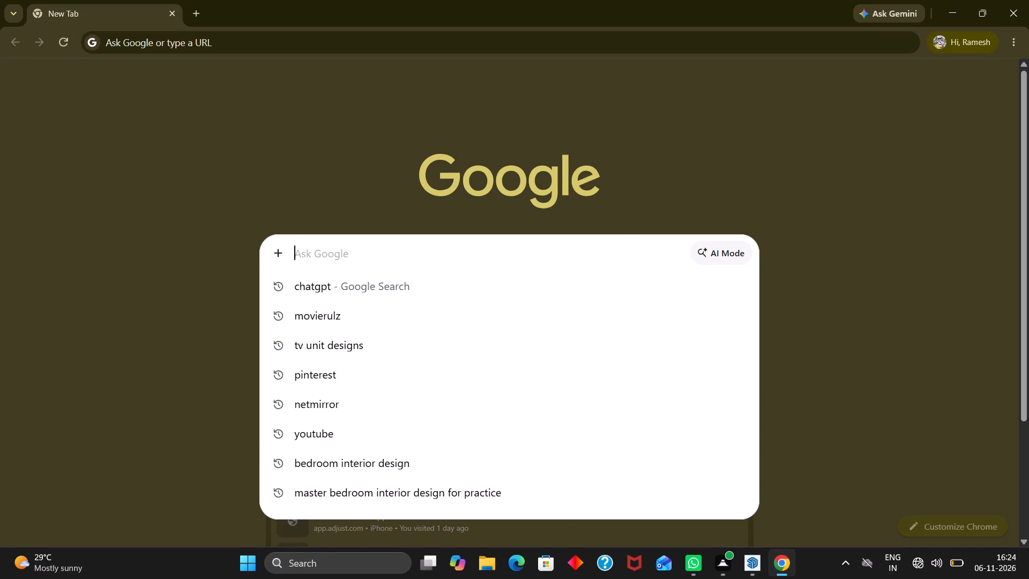
pyautogui.write('NET')
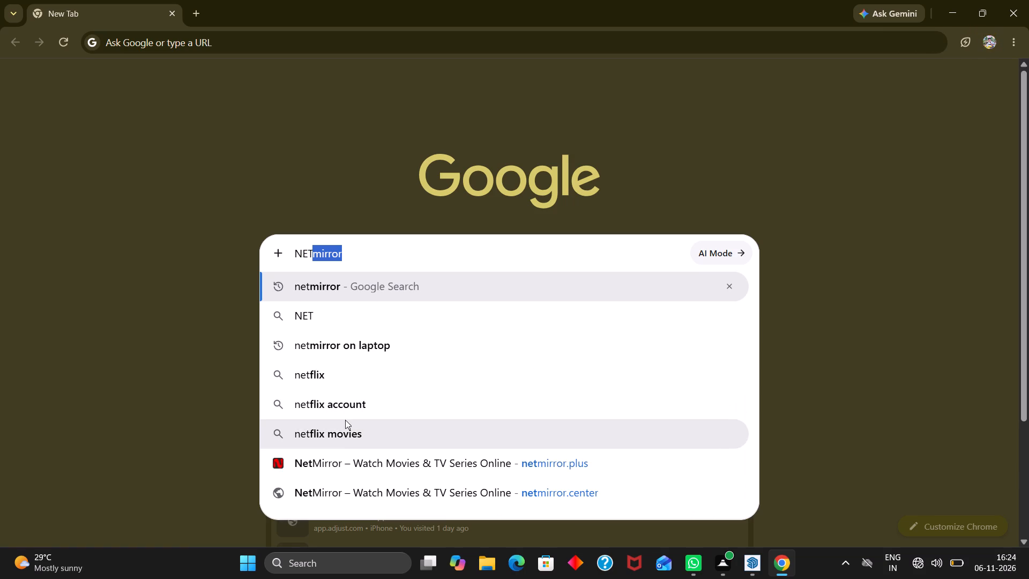
pyautogui.click(347, 433)
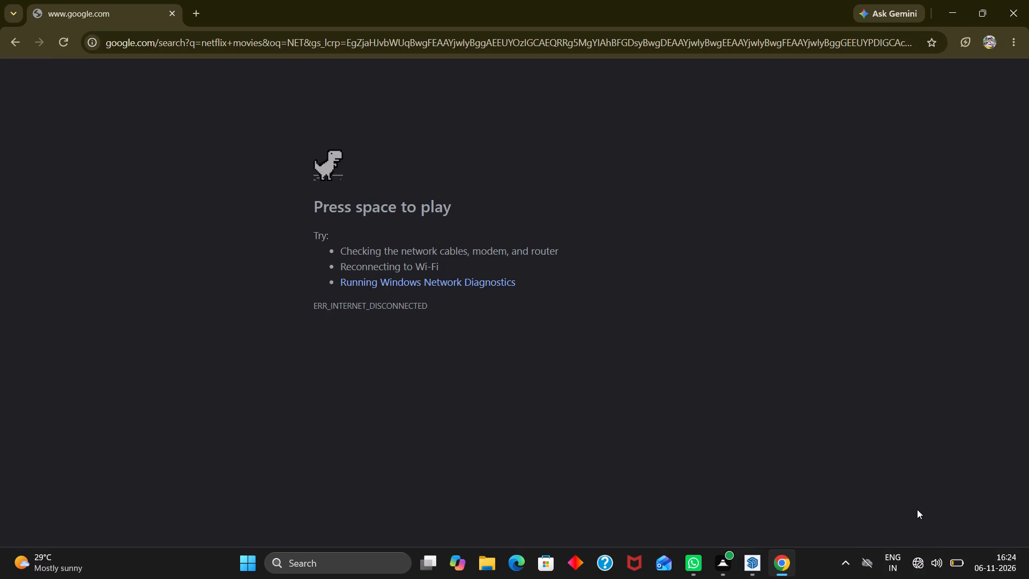
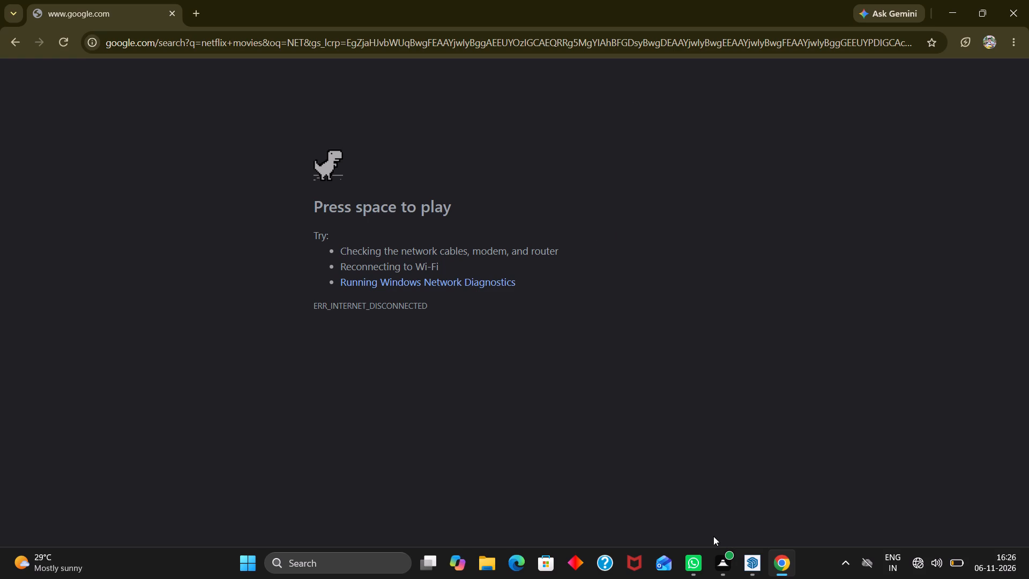
# Switch back to SketchUp and view the TV UNIT model's wall unit a little closer.
pyautogui.click(751, 562)
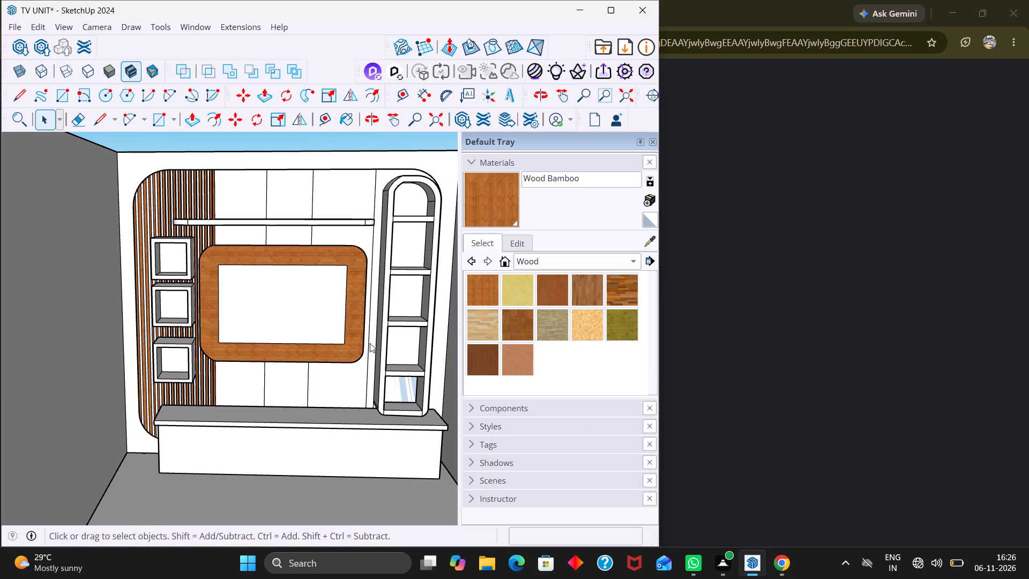
pyautogui.scroll(1, 345, 335)
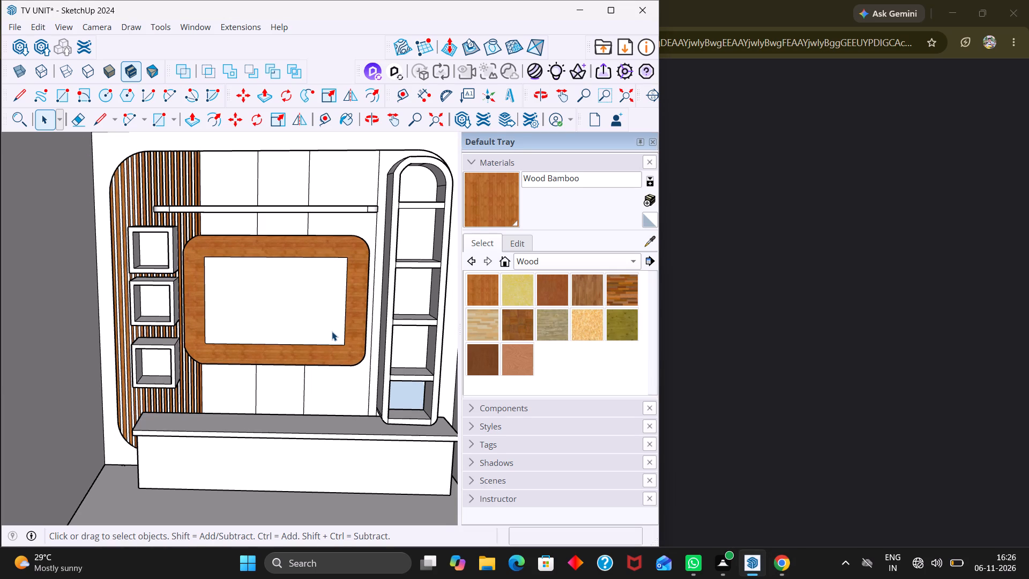
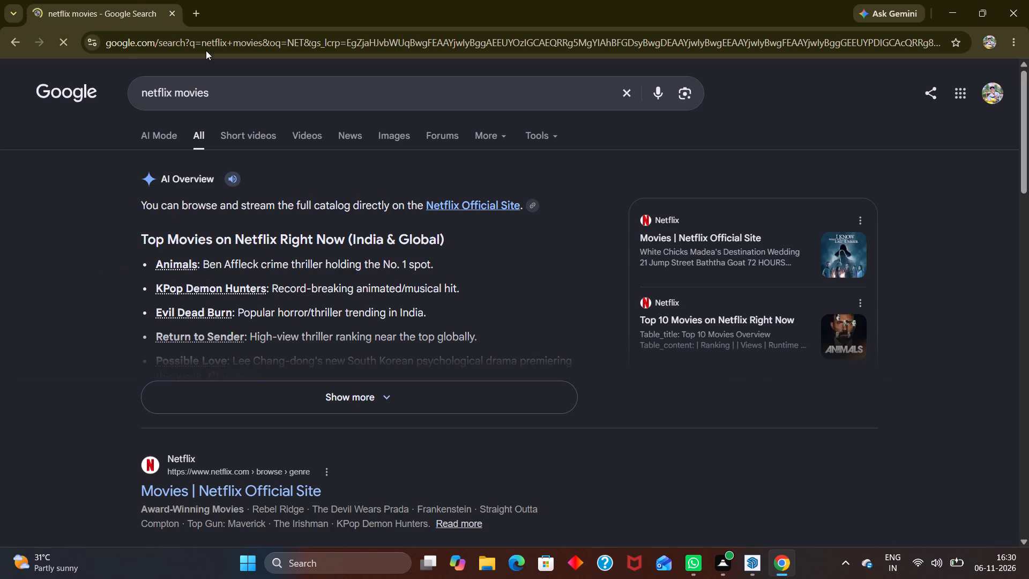
# Refine the web search to "netflix movies images" and show the image results.
pyautogui.click(214, 96)
pyautogui.press('space')
pyautogui.write('IMAGE')
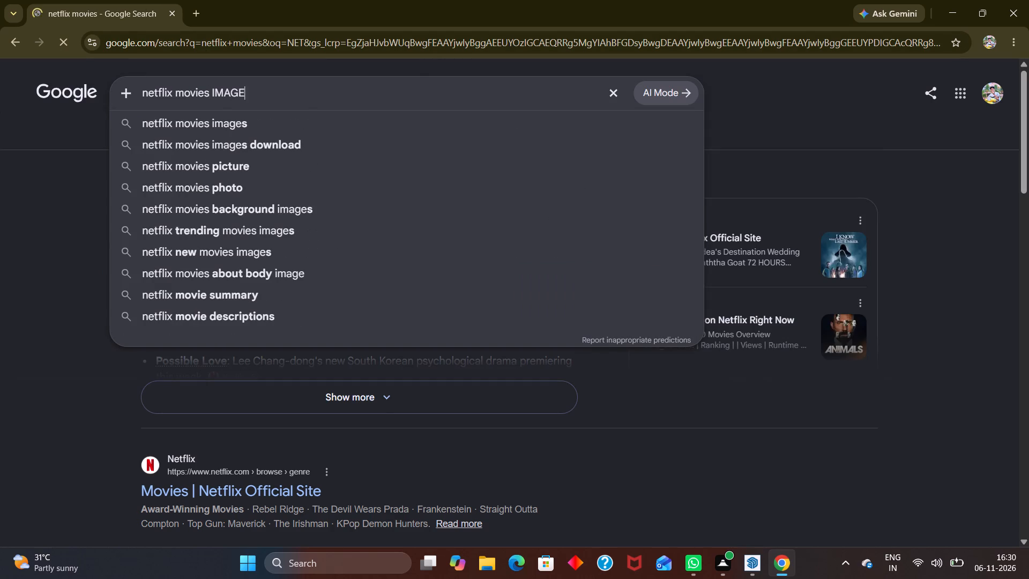
pyautogui.click(221, 125)
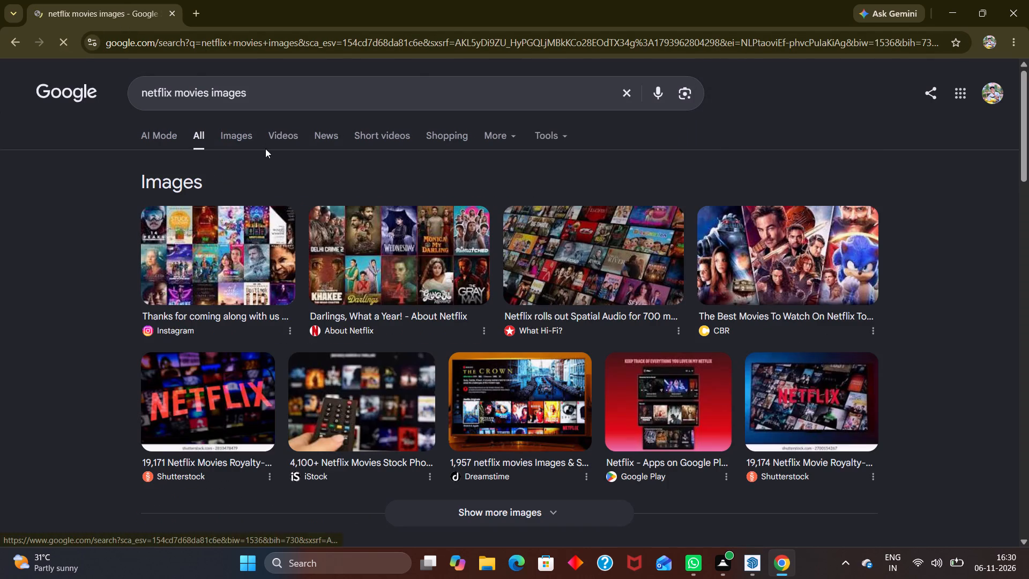
pyautogui.click(234, 143)
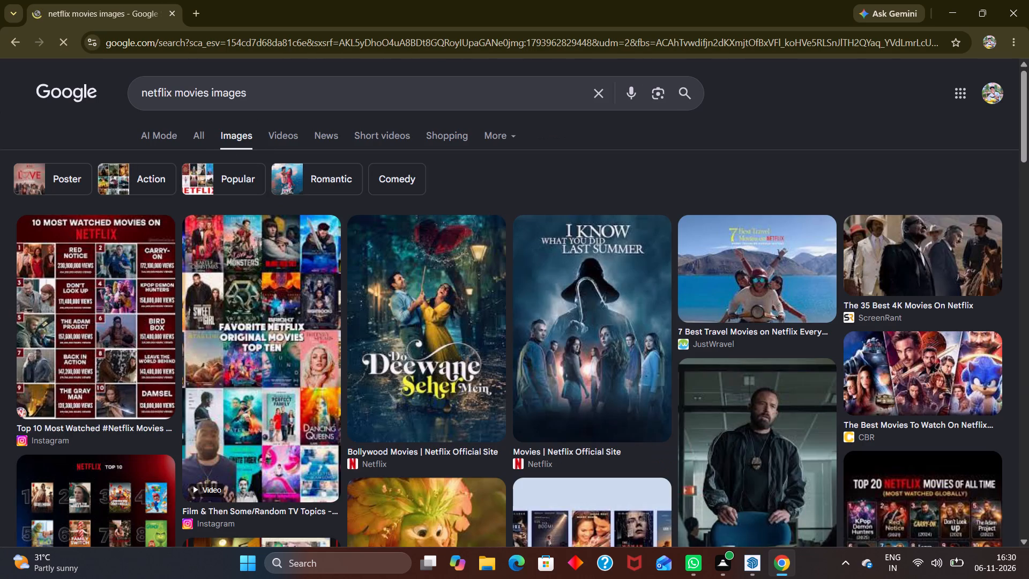
# Replace the query and run an image search for "RANABAALI IMAGE".
pyautogui.click(259, 94)
pyautogui.press('BackSpace')
pyautogui.press('BackSpace')
pyautogui.press('BackSpace')
pyautogui.press('BackSpace')
pyautogui.press('BackSpace')
pyautogui.press('BackSpace')
pyautogui.press('BackSpace')
pyautogui.press('BackSpace')
pyautogui.press('BackSpace')
pyautogui.press('BackSpace')
pyautogui.press('BackSpace')
pyautogui.press('BackSpace')
pyautogui.press('BackSpace')
pyautogui.press('BackSpace')
pyautogui.press('BackSpace')
pyautogui.press('BackSpace')
pyautogui.press('BackSpace')
pyautogui.press('BackSpace')
pyautogui.press('BackSpace')
pyautogui.press('BackSpace')
pyautogui.press('BackSpace')
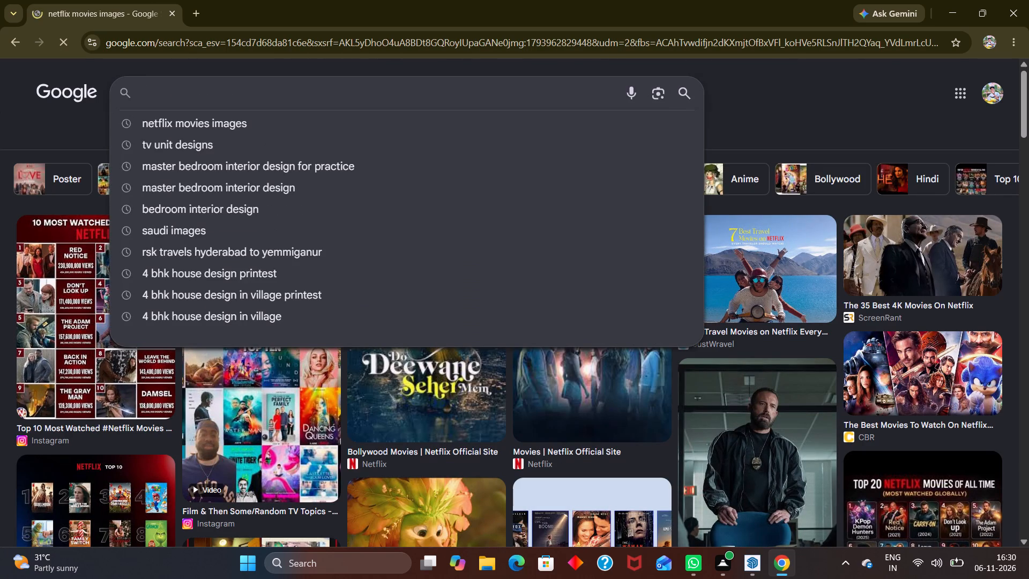
pyautogui.write('RANABAL')
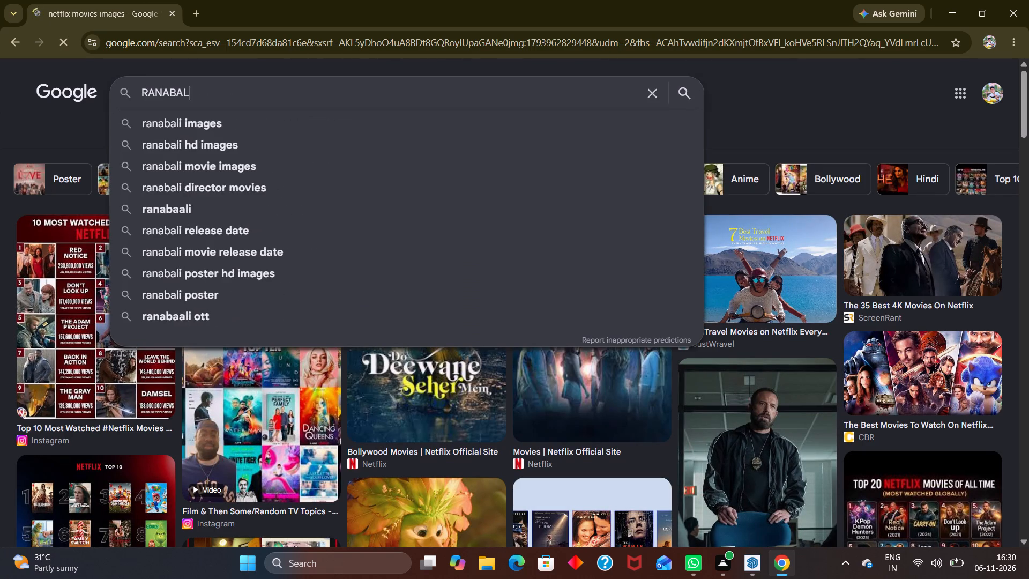
pyautogui.press('BackSpace')
pyautogui.press('a')
pyautogui.write('LI IMAGE')
pyautogui.press('Return')
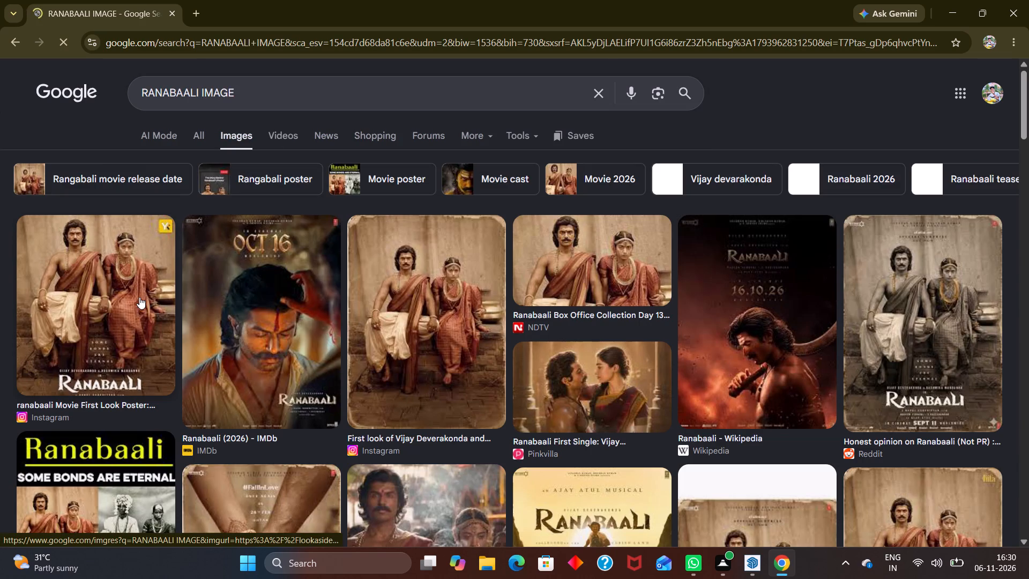
# Browse the Ranabaali image results and preview the Title Theme poster for use as a TV screen picture.
pyautogui.scroll(-2, 269, 235)
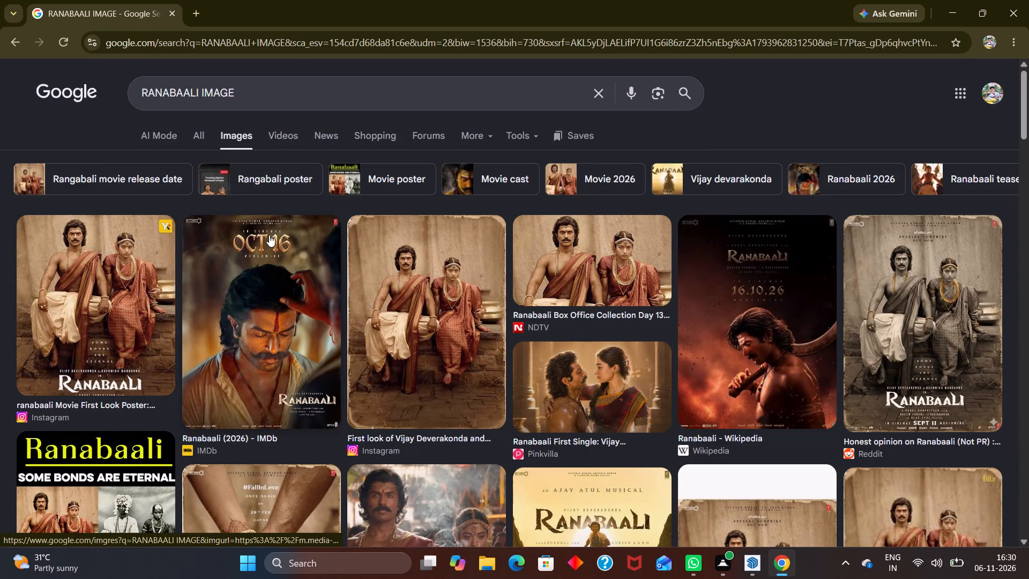
pyautogui.scroll(-2, 269, 240)
pyautogui.scroll(1, 461, 285)
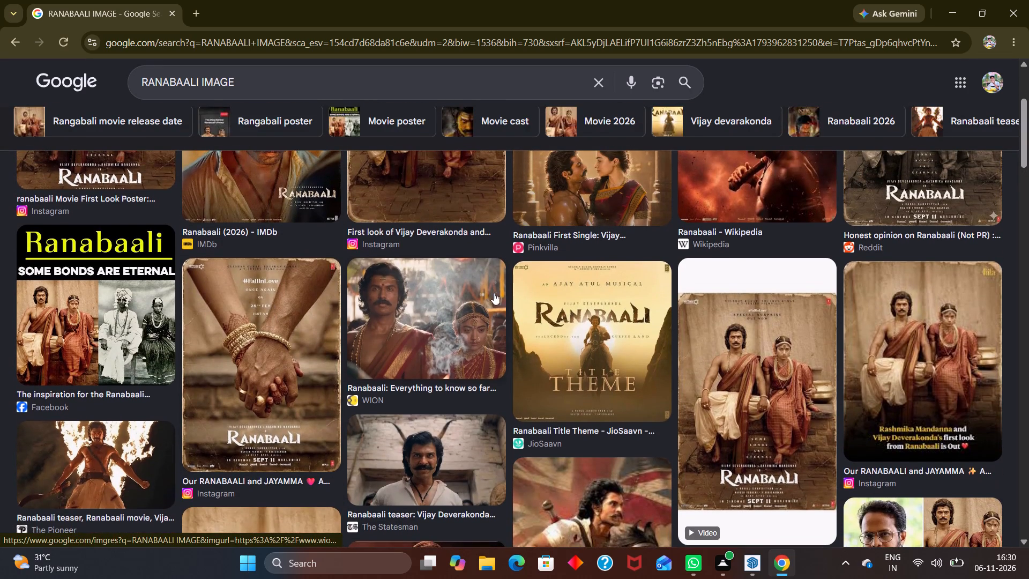
pyautogui.click(553, 323)
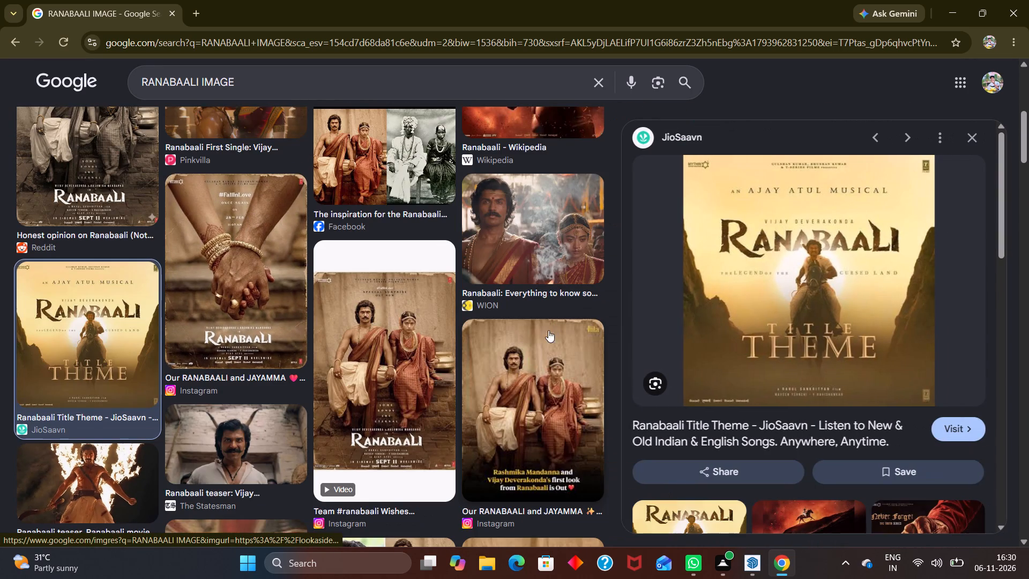
pyautogui.scroll(-5, 492, 343)
pyautogui.scroll(-2, 234, 396)
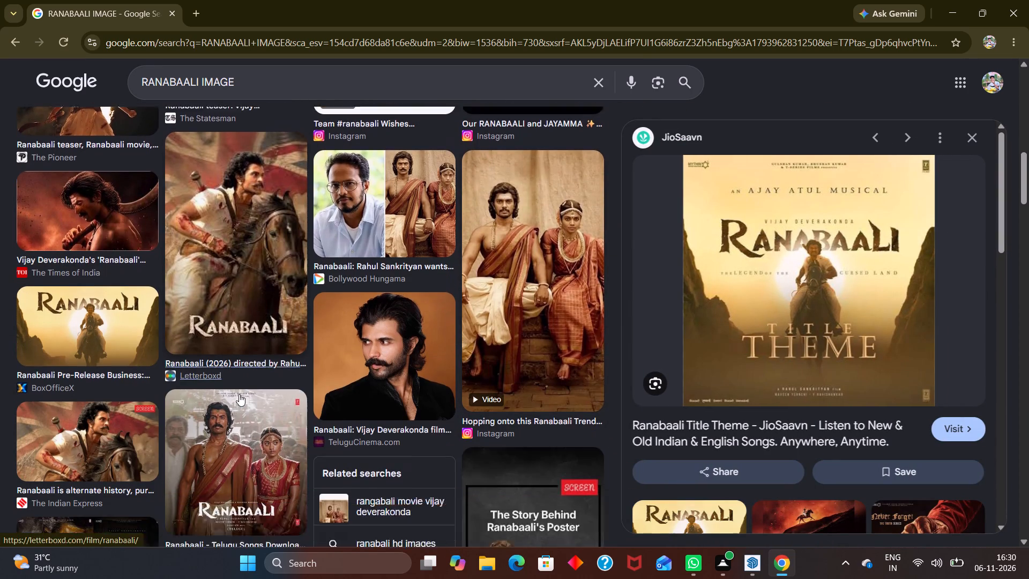
pyautogui.scroll(7, 316, 335)
# Extend the image search to "RANABAALI IMAGE MOVIE TITLE".
pyautogui.click(311, 81)
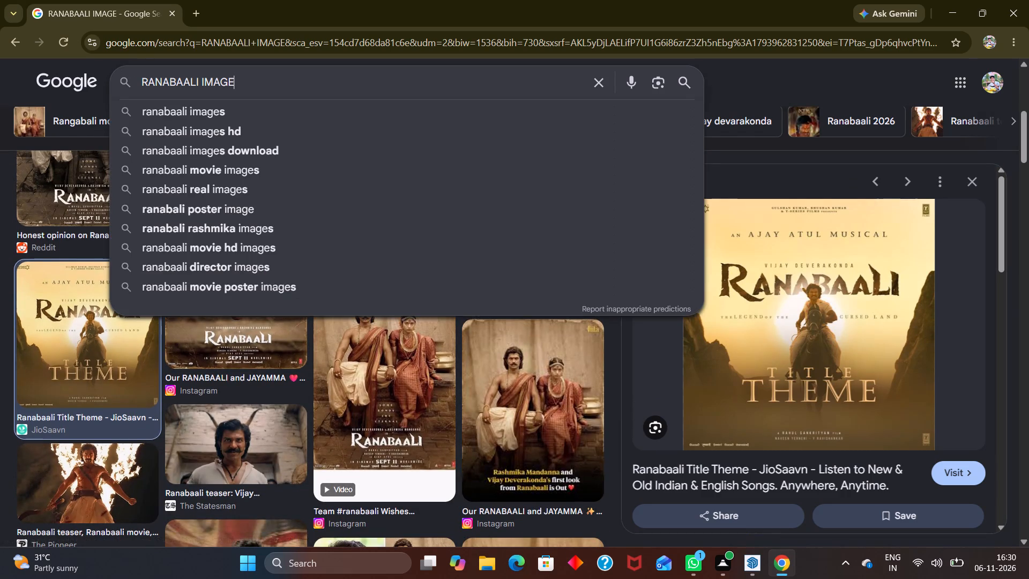
pyautogui.press('space')
pyautogui.write('MOVIE TITLE')
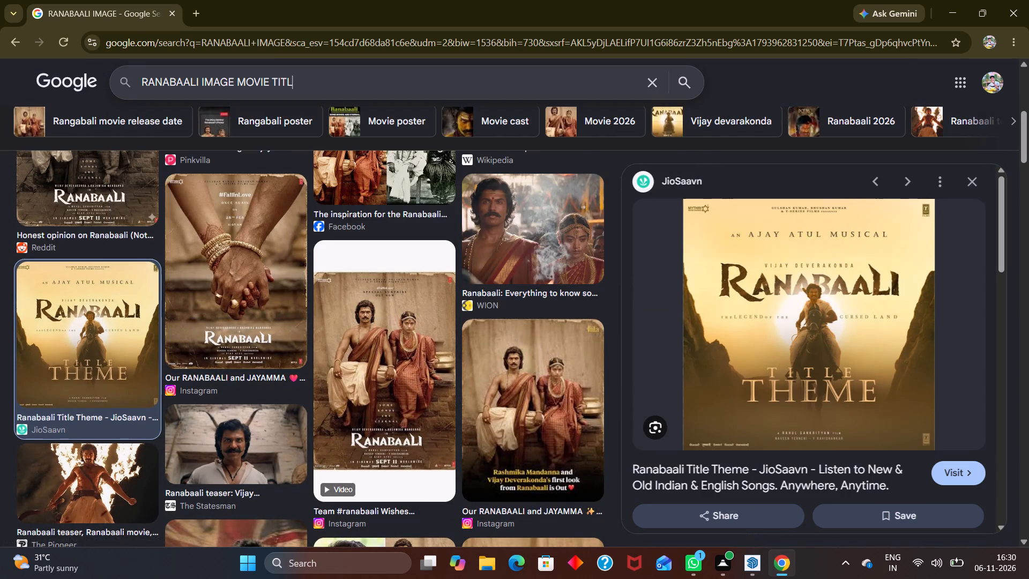
pyautogui.press('Return')
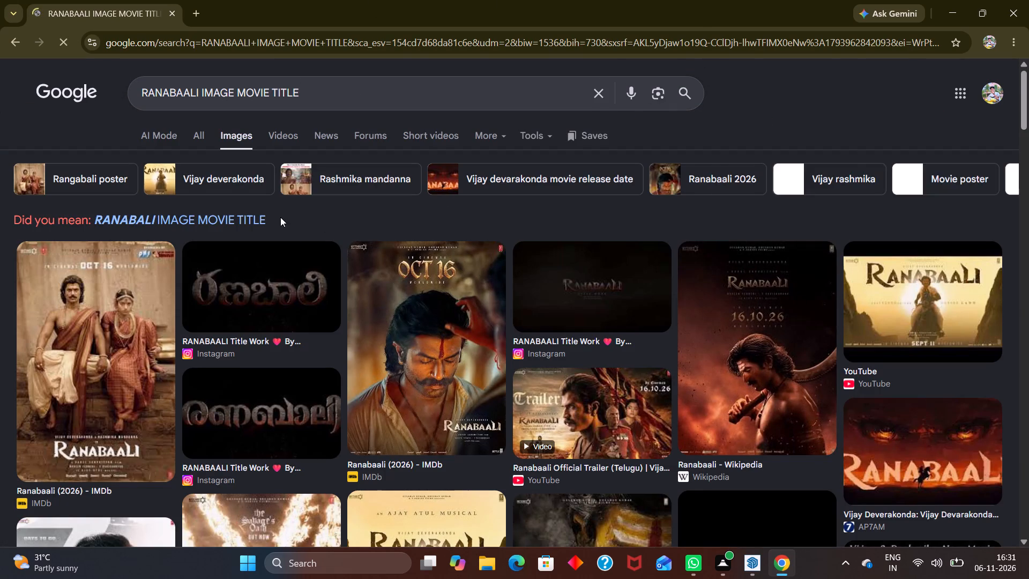
# Examine the movie title image results for a suitable Ranabaali poster.
pyautogui.scroll(-2, 319, 285)
pyautogui.scroll(-1, 569, 318)
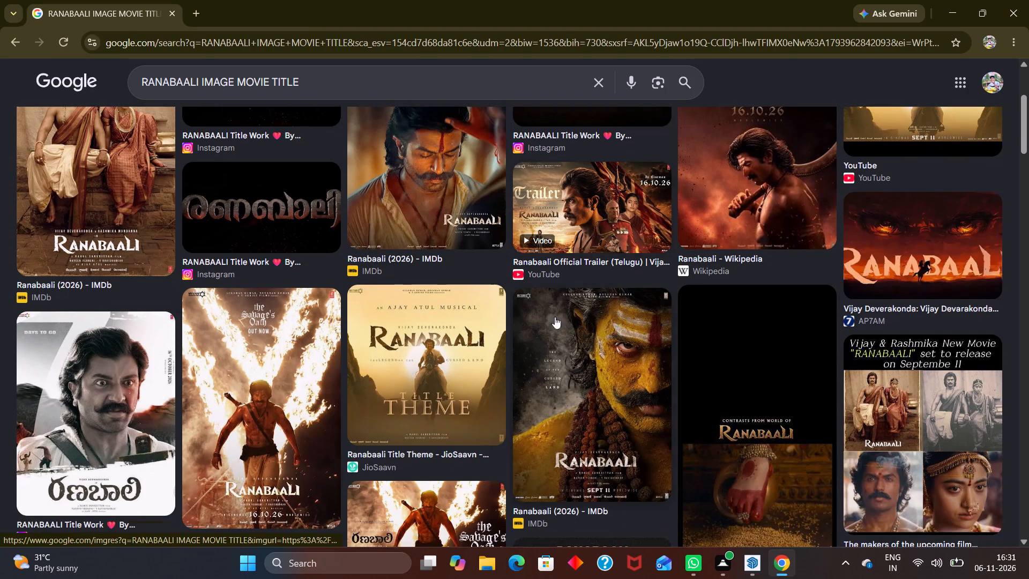
pyautogui.scroll(2, 578, 300)
pyautogui.scroll(1, 653, 287)
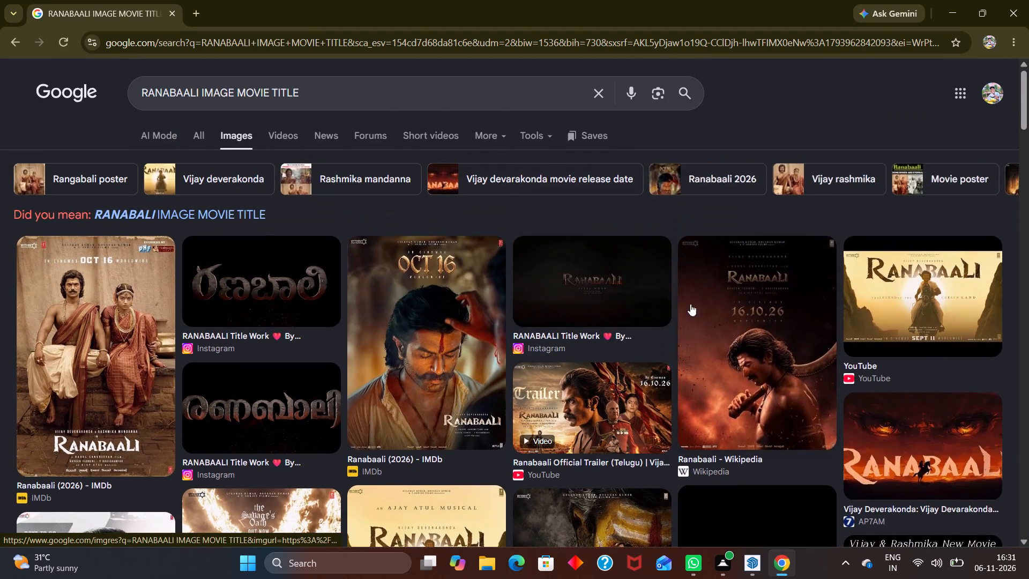
pyautogui.scroll(-4, 617, 310)
pyautogui.scroll(3, 428, 217)
pyautogui.scroll(-1, 267, 281)
pyautogui.scroll(-2, 149, 292)
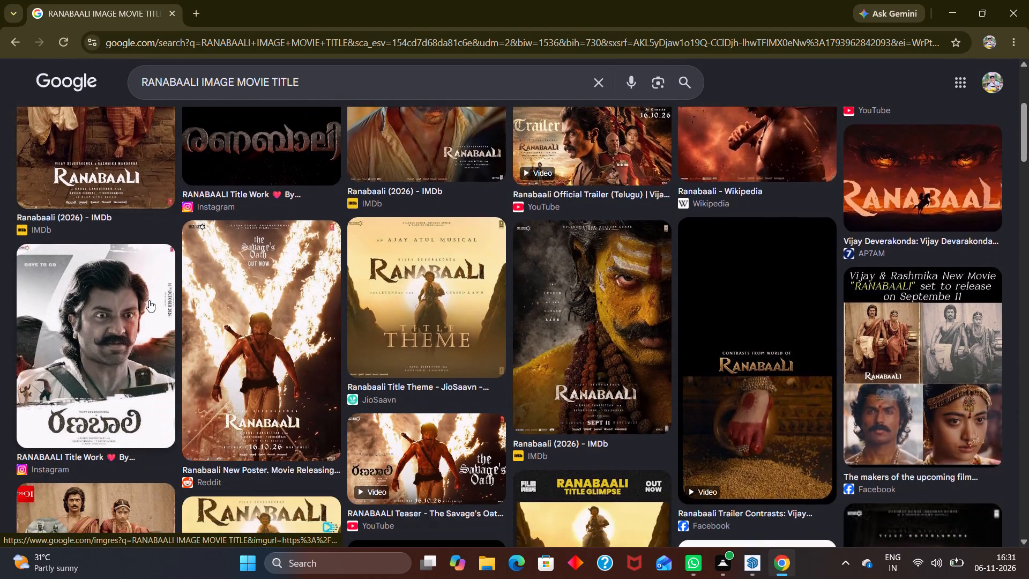
pyautogui.scroll(-2, 151, 304)
pyautogui.scroll(-2, 195, 324)
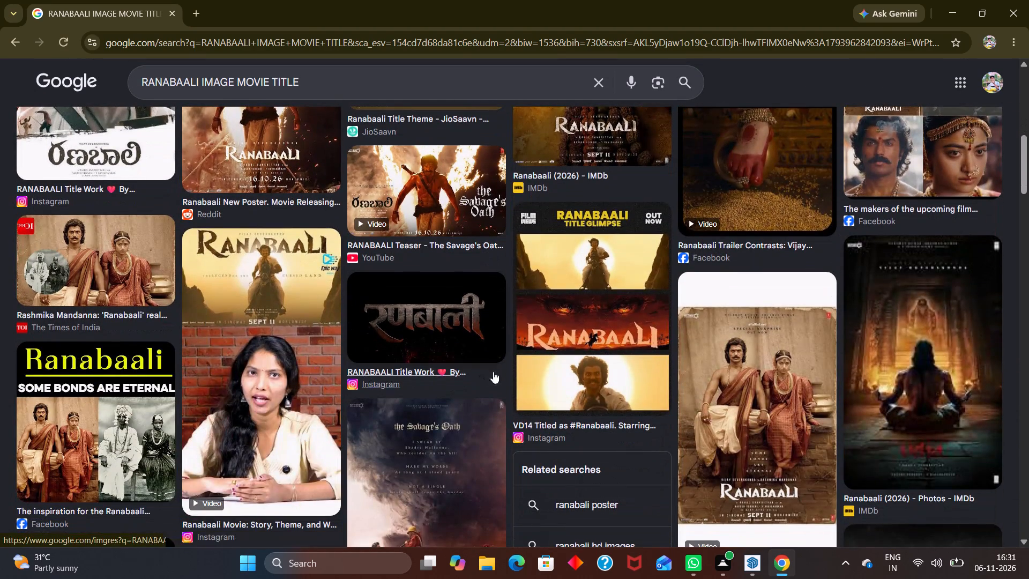
pyautogui.scroll(-2, 595, 348)
pyautogui.scroll(-2, 413, 333)
pyautogui.scroll(-1, 325, 346)
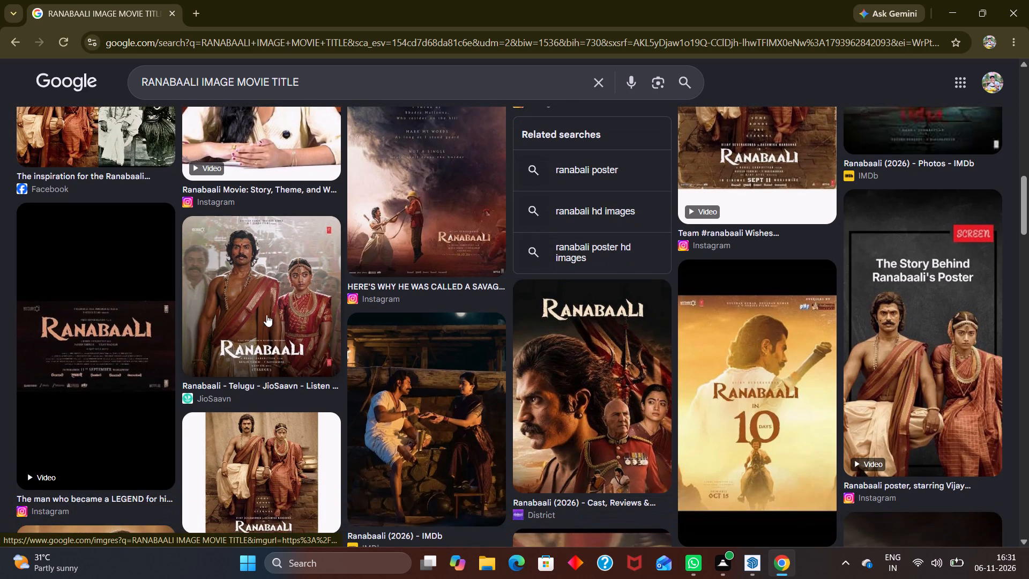
pyautogui.scroll(-1, 199, 357)
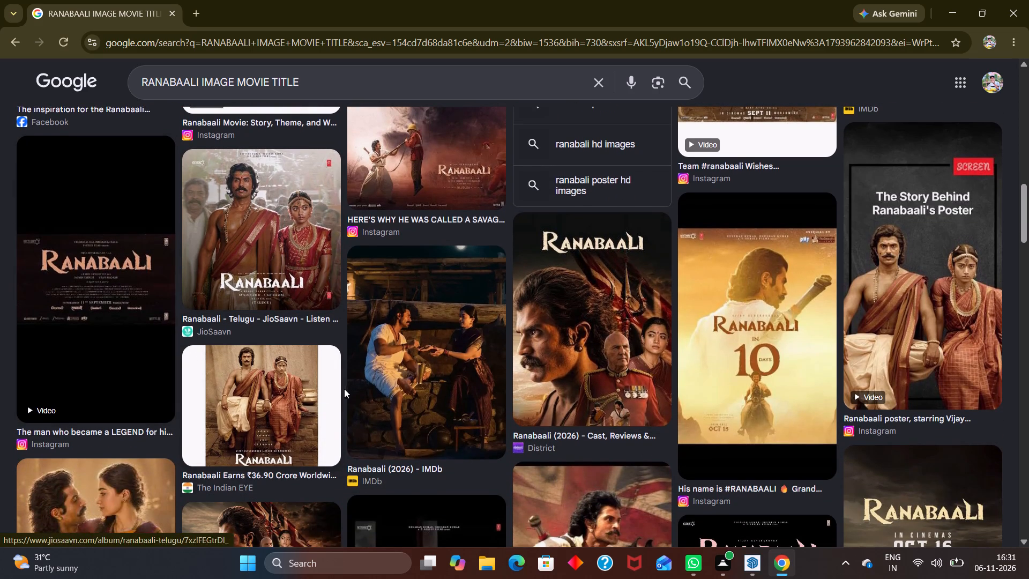
pyautogui.scroll(1, 419, 366)
# Save the golden "Ranabaali in 10 days" poster as the JPEG "images" in the Documents WALLPAPER folder and close the browser.
pyautogui.click(724, 461)
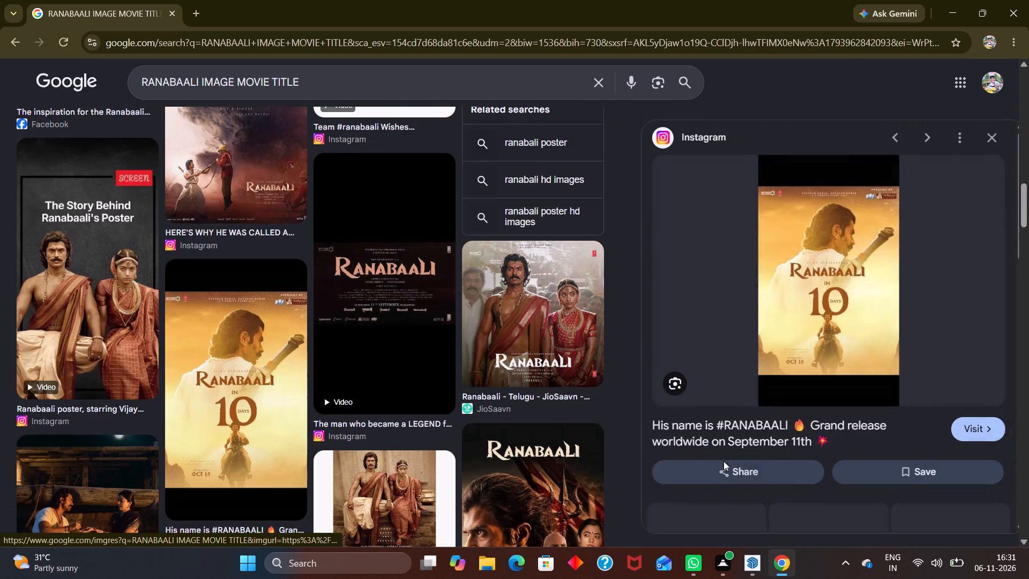
pyautogui.rightClick(782, 337)
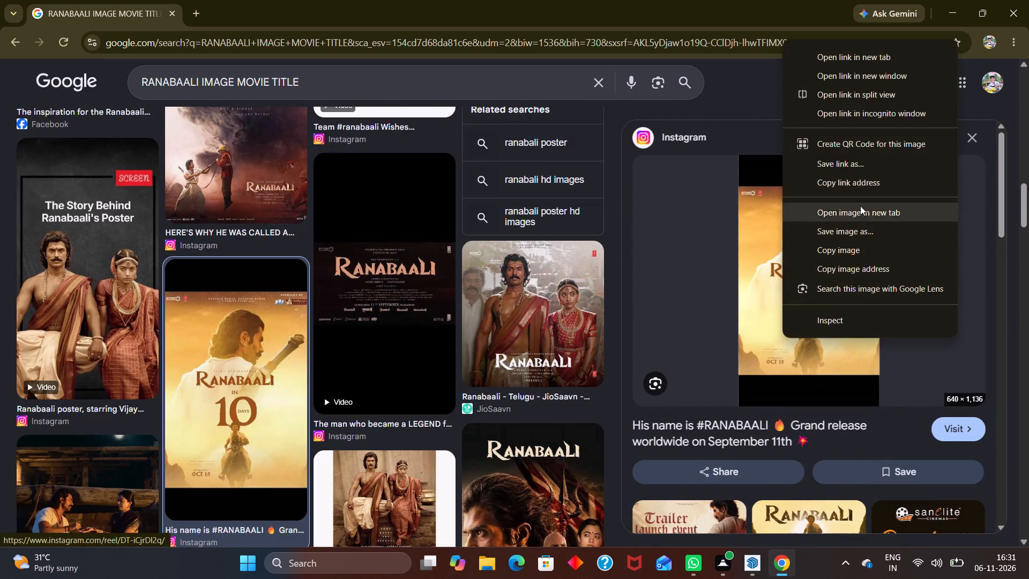
pyautogui.click(854, 234)
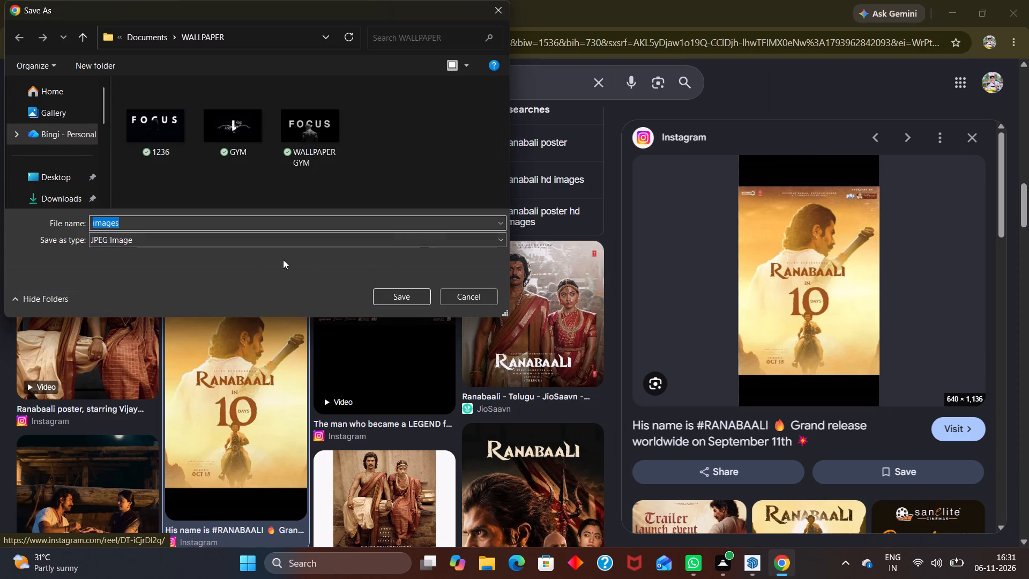
pyautogui.click(57, 180)
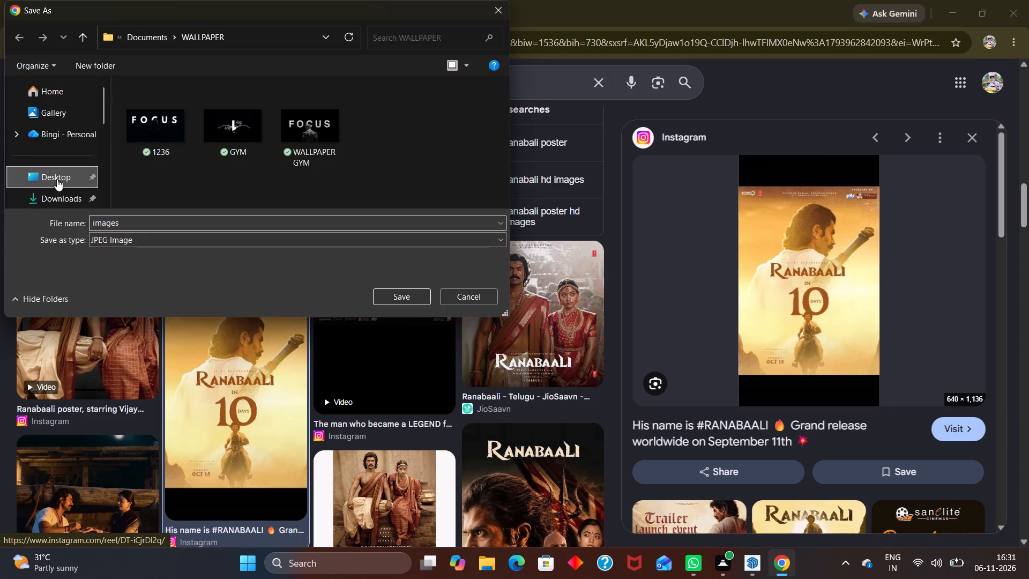
pyautogui.scroll(-1, 71, 190)
pyautogui.click(64, 173)
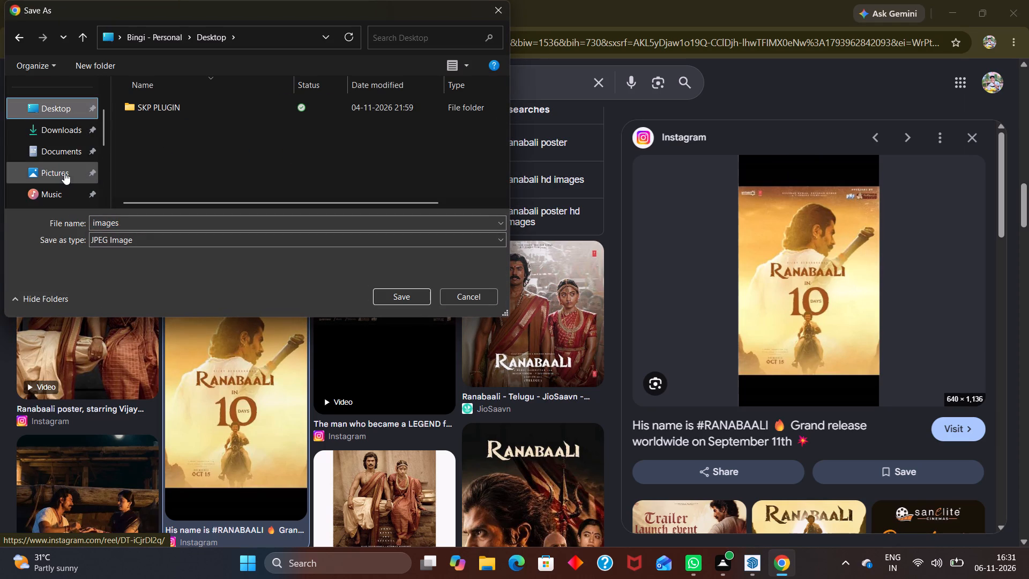
pyautogui.click(65, 154)
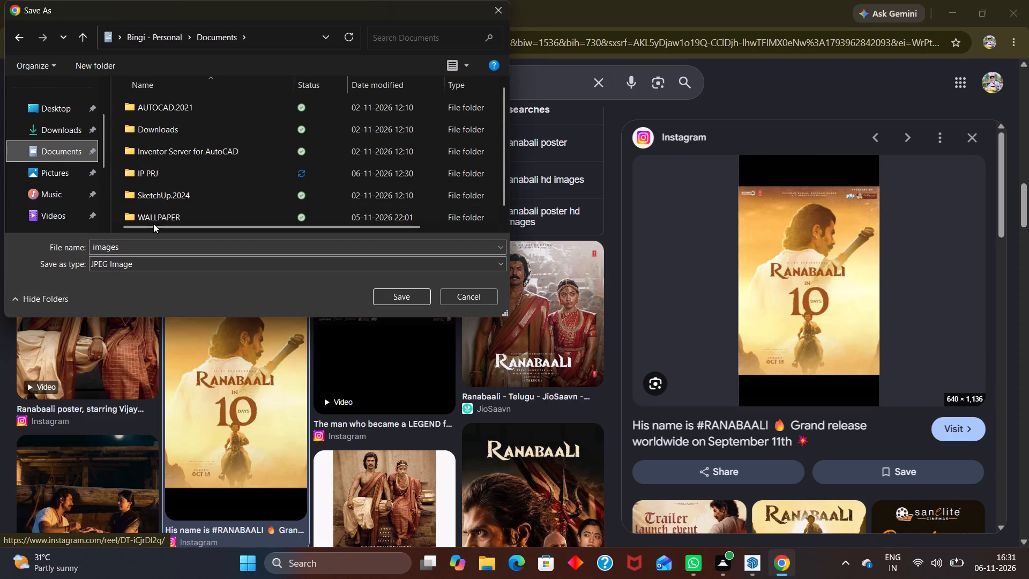
pyautogui.scroll(-1, 153, 224)
pyautogui.doubleClick(202, 209)
pyautogui.click(379, 296)
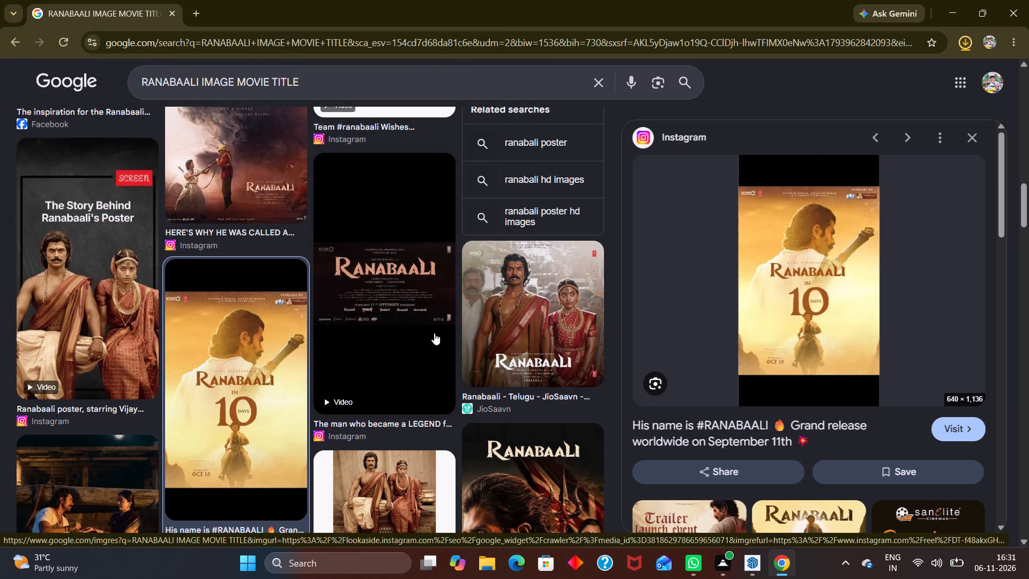
pyautogui.click(1016, 19)
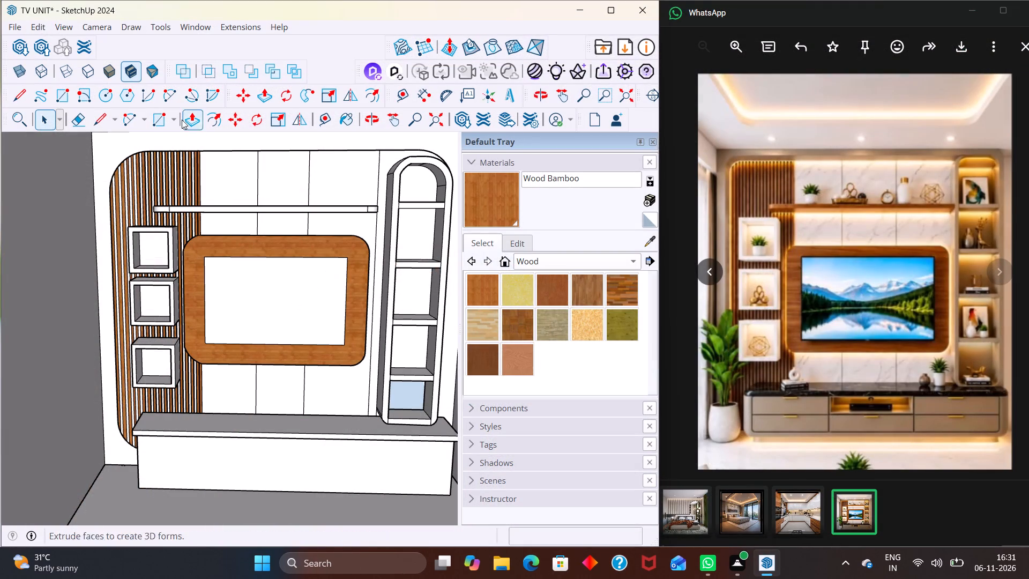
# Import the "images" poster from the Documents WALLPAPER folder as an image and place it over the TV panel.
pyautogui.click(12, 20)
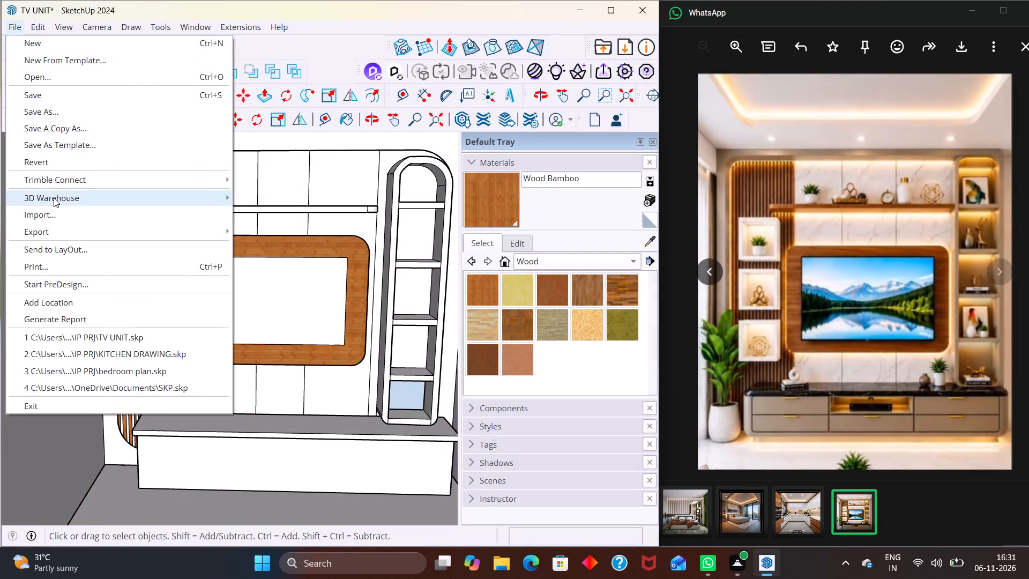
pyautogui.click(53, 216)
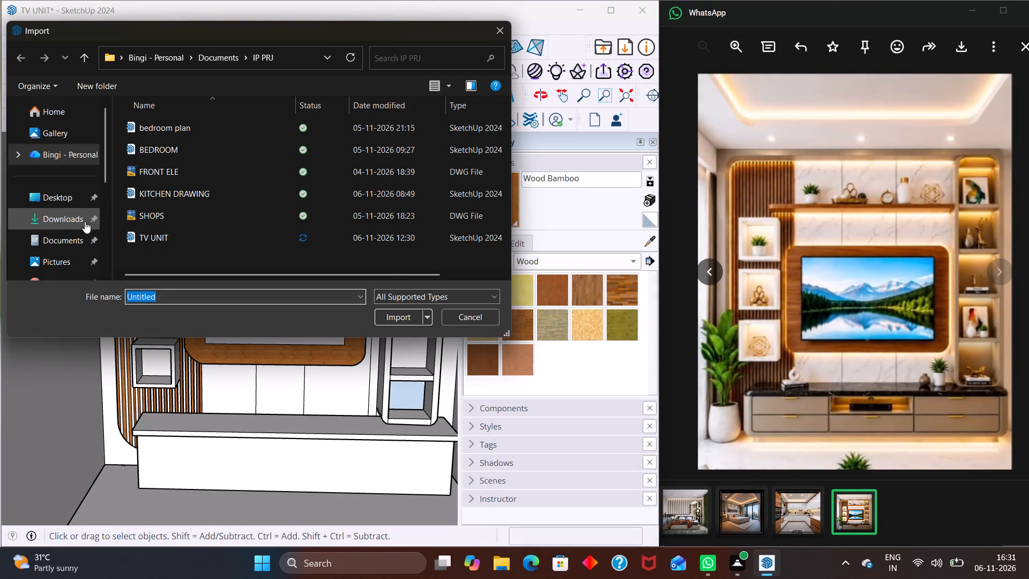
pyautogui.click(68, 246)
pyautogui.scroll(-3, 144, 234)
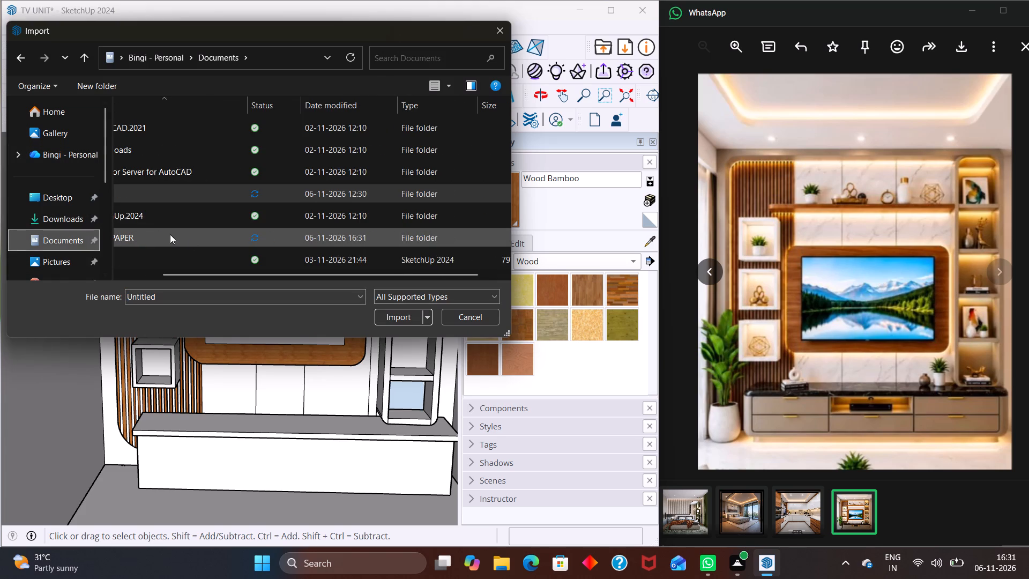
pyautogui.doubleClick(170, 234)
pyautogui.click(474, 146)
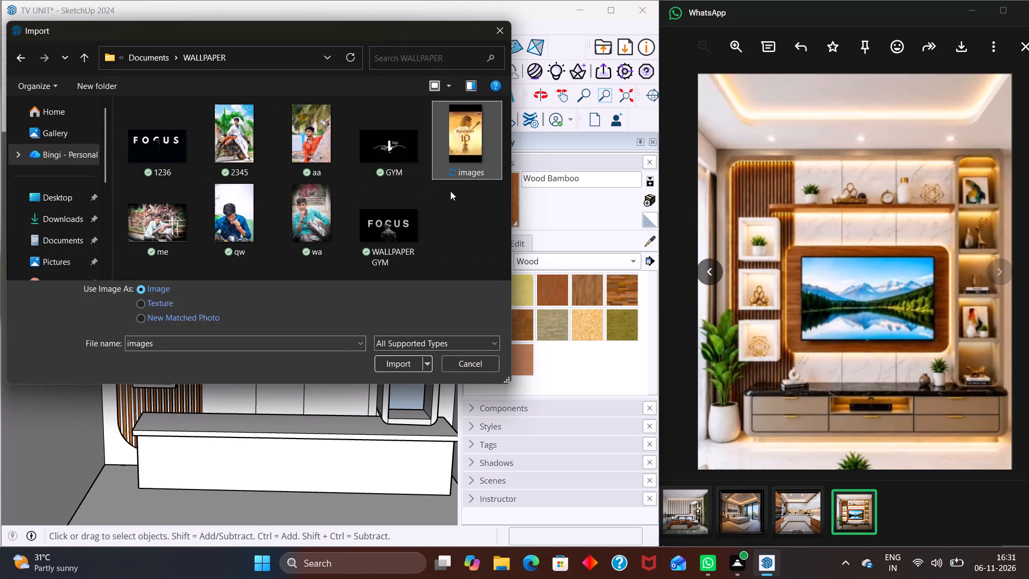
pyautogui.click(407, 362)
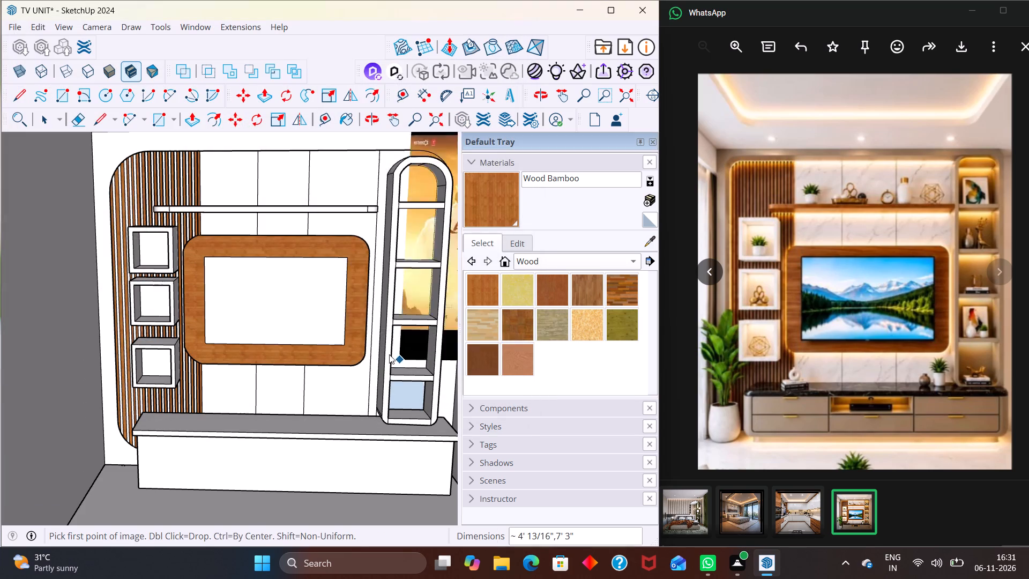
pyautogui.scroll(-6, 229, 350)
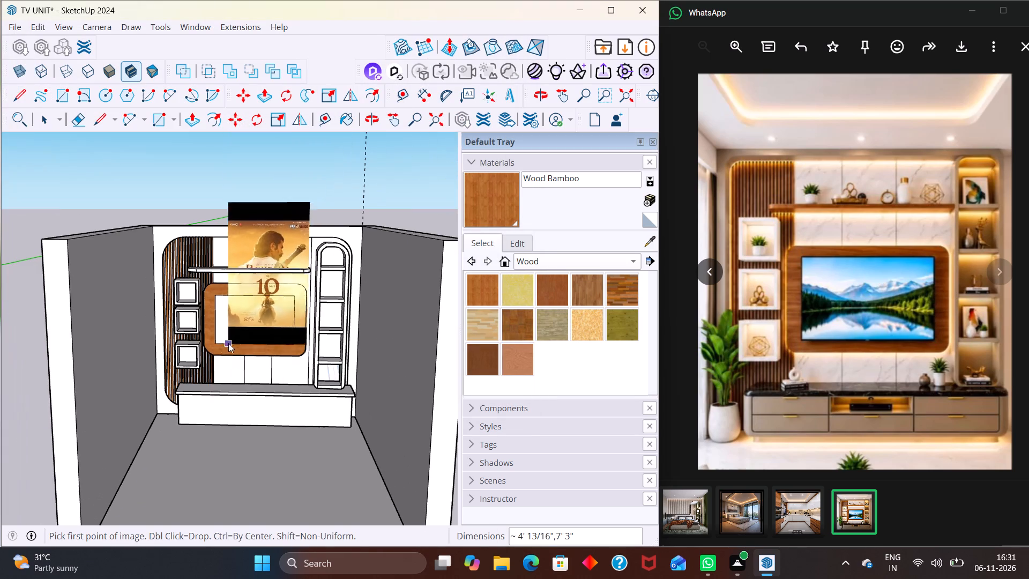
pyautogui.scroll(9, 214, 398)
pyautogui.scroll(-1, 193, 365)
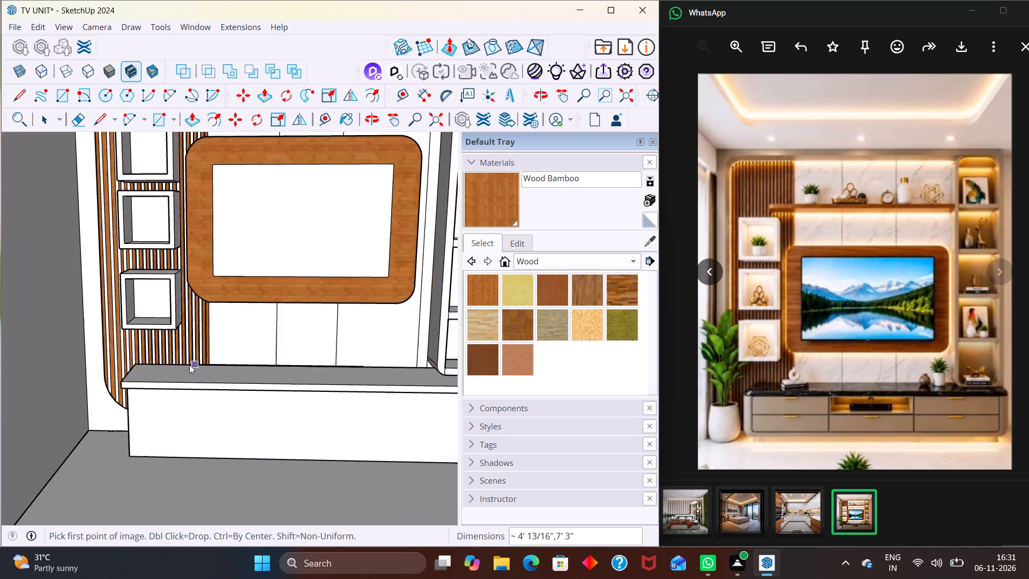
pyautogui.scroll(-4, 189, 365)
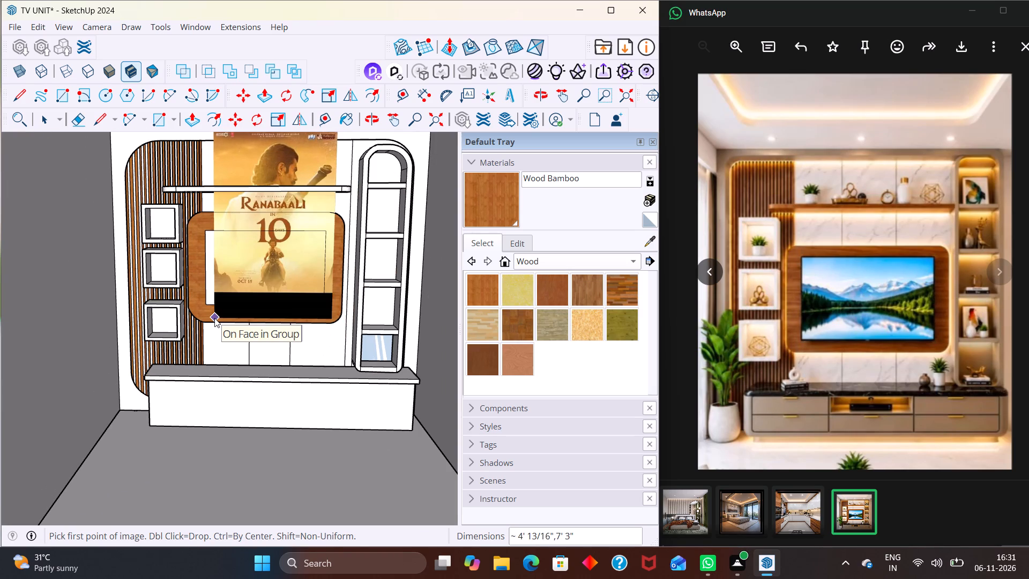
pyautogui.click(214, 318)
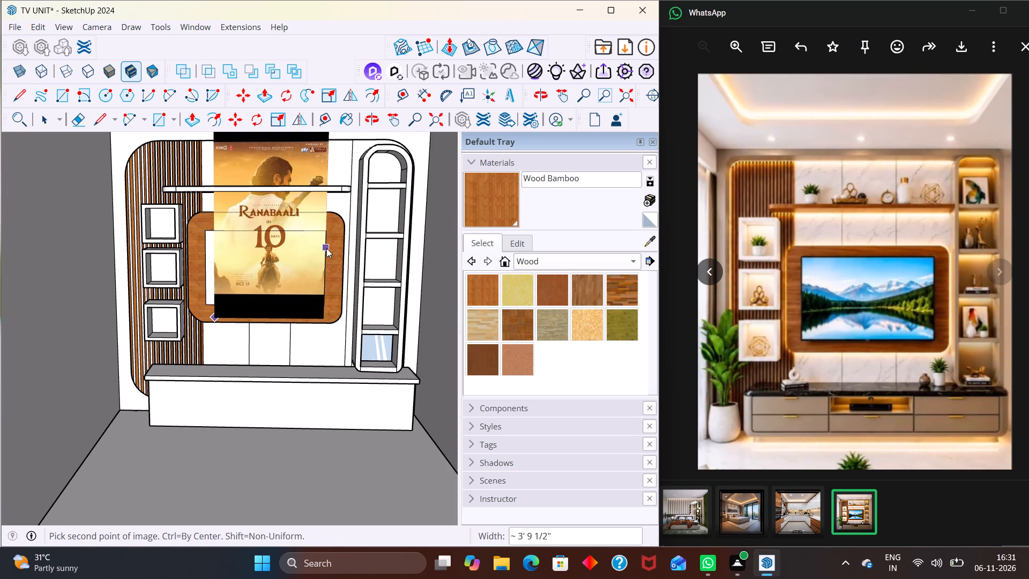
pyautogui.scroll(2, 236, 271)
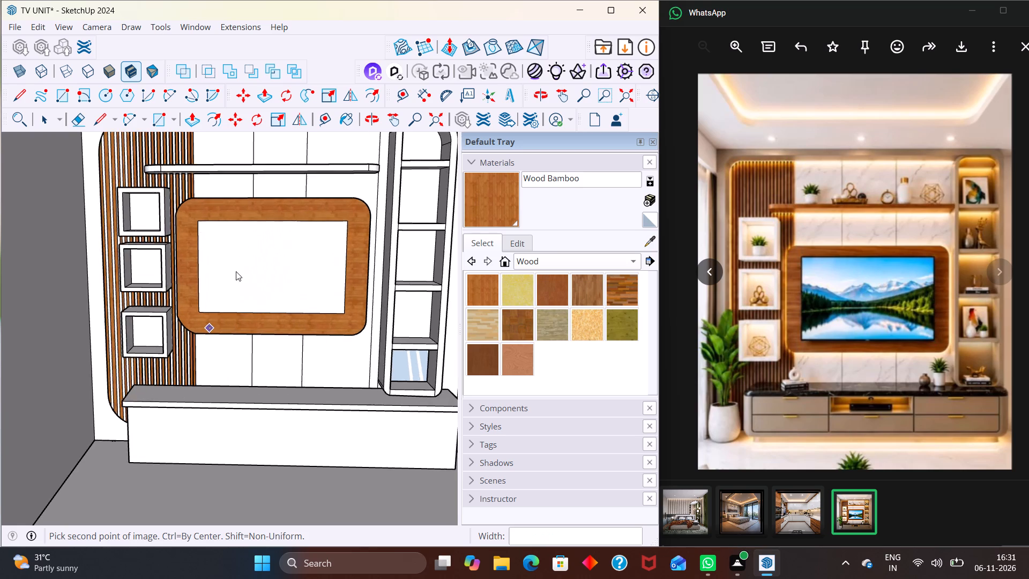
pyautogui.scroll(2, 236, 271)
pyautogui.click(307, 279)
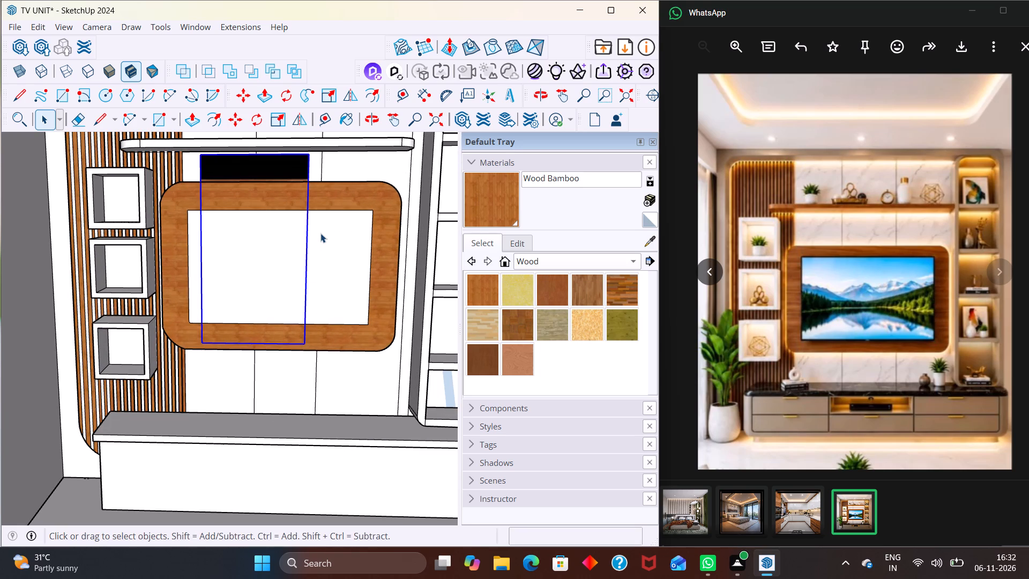
# Examine from several angles how the placed poster sits relative to the wooden TV frame and the wall panels.
pyautogui.scroll(-2, 302, 244)
pyautogui.press('space')
pyautogui.moveTo(323, 242); pyautogui.dragTo(202, 248, button='middle')
pyautogui.scroll(1, 266, 201)
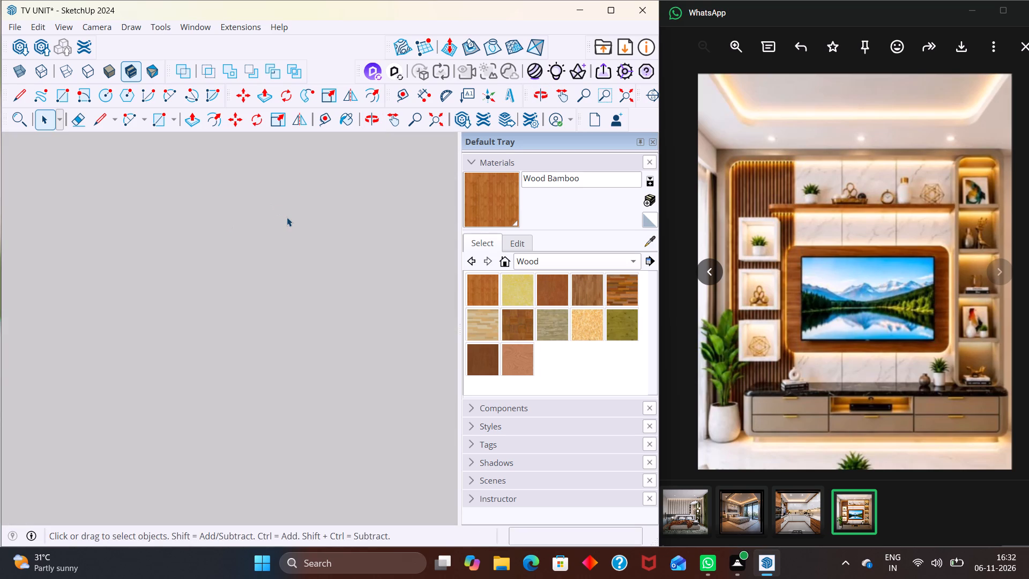
pyautogui.hotkey('shift', 'z')
pyautogui.scroll(-3, 297, 207)
pyautogui.moveTo(304, 217); pyautogui.dragTo(361, 258, button='middle')
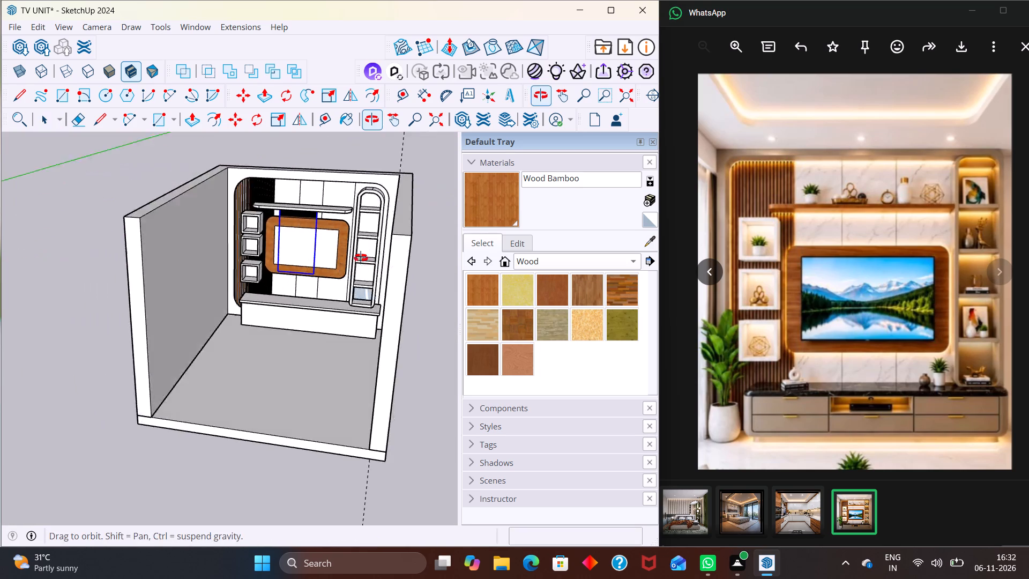
pyautogui.moveTo(361, 258); pyautogui.dragTo(353, 254, button='middle')
pyautogui.scroll(6, 324, 236)
pyautogui.press('space')
pyautogui.moveTo(318, 174); pyautogui.dragTo(235, 235, button='middle')
pyautogui.click(369, 138)
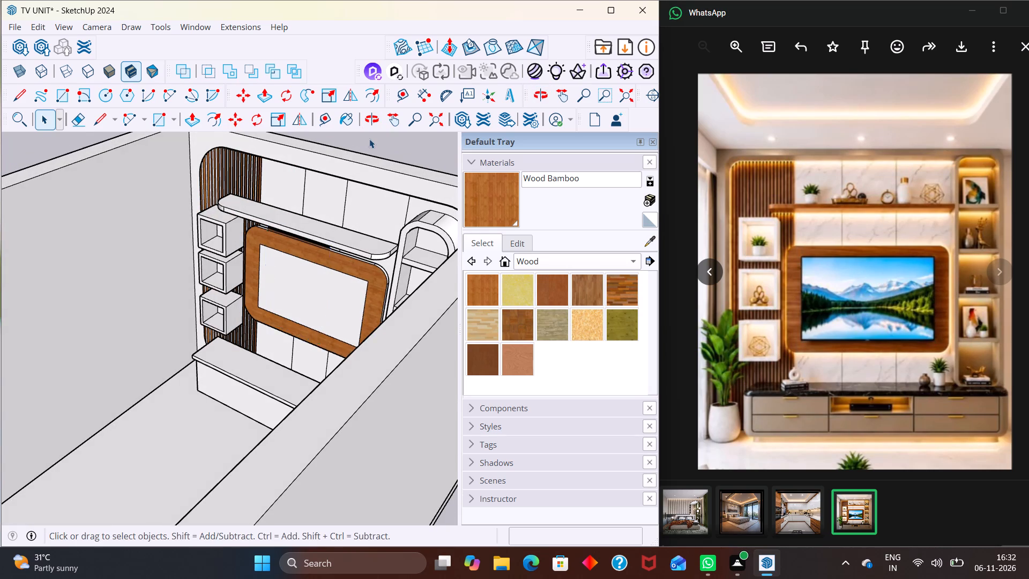
pyautogui.moveTo(317, 277); pyautogui.dragTo(320, 229, button='middle')
pyautogui.scroll(4, 316, 268)
pyautogui.click(305, 237)
pyautogui.click(305, 236)
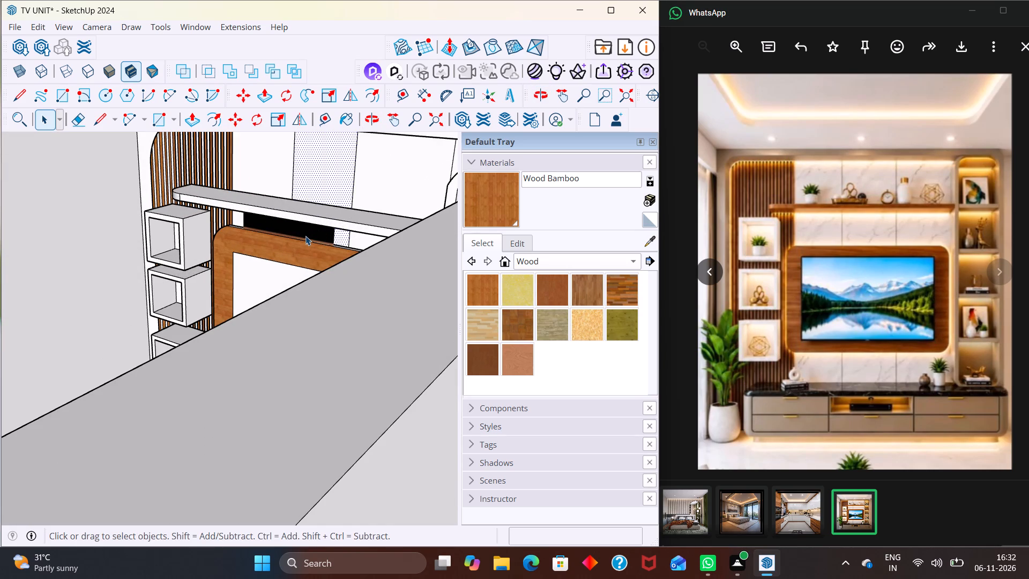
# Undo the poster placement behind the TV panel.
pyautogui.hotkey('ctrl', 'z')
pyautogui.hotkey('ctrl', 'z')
# Import the "images" poster as an image again, placing it from the lower-left corner of the white screen area across its width.
pyautogui.moveTo(345, 251); pyautogui.dragTo(417, 255, button='middle')
pyautogui.click(13, 28)
pyautogui.moveTo(13, 28); pyautogui.dragTo(23, 116)
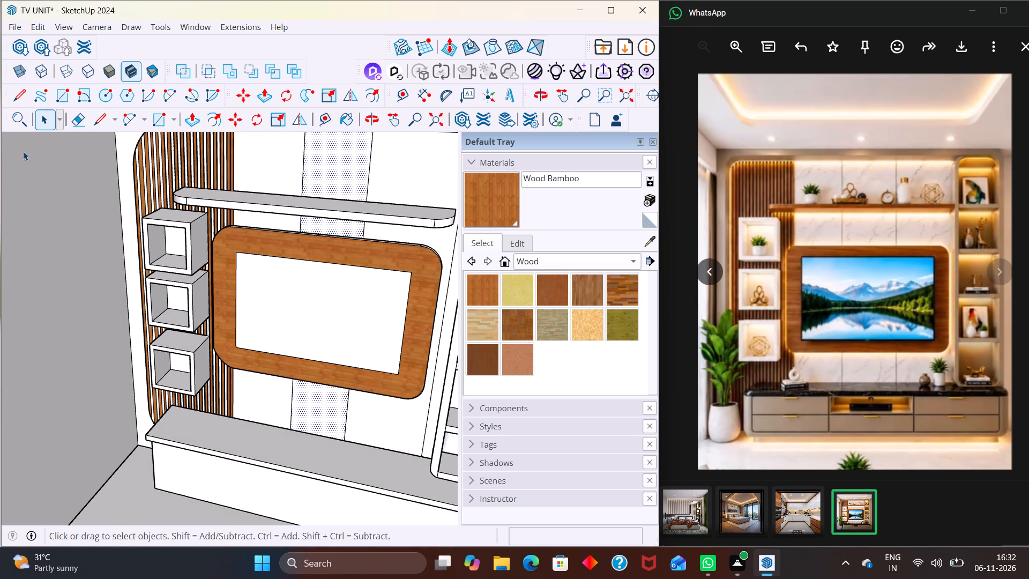
pyautogui.click(12, 21)
pyautogui.doubleClick(50, 232)
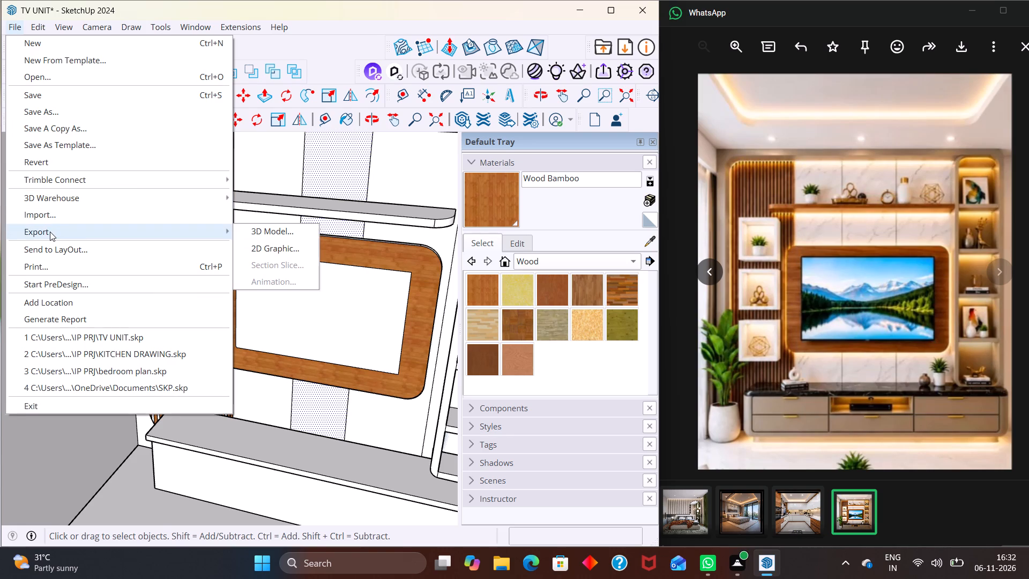
pyautogui.click(108, 220)
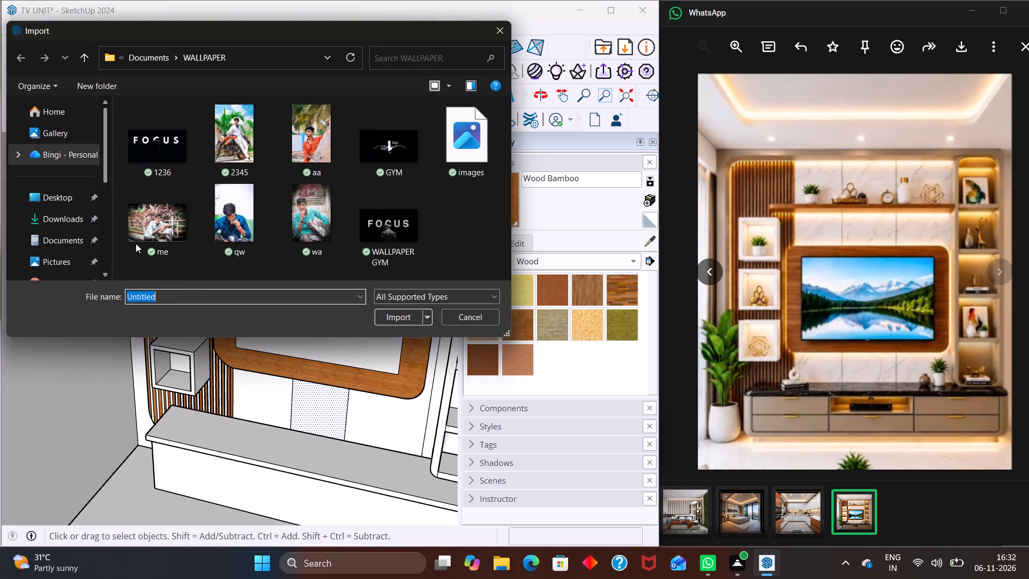
pyautogui.click(450, 151)
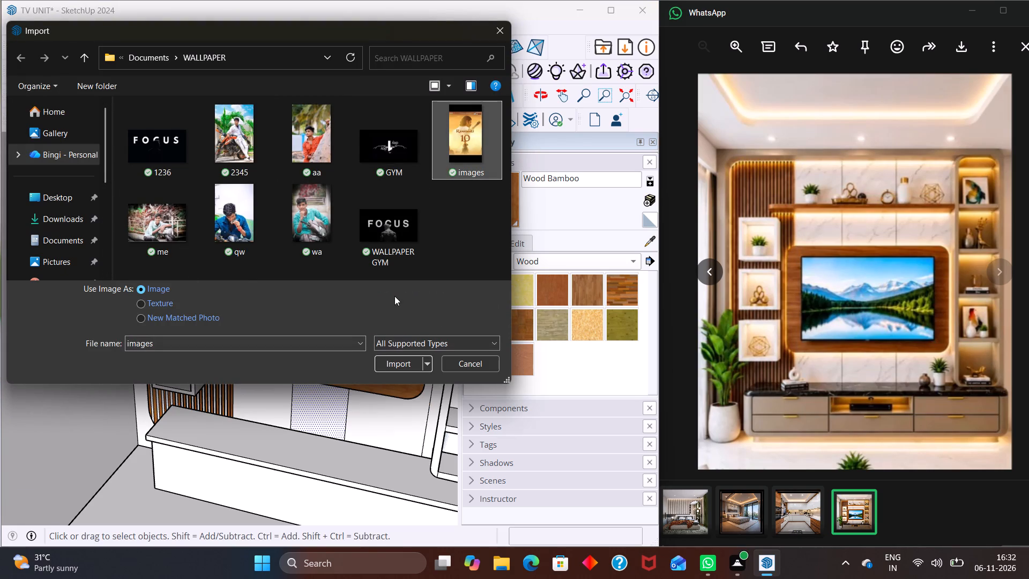
pyautogui.click(398, 364)
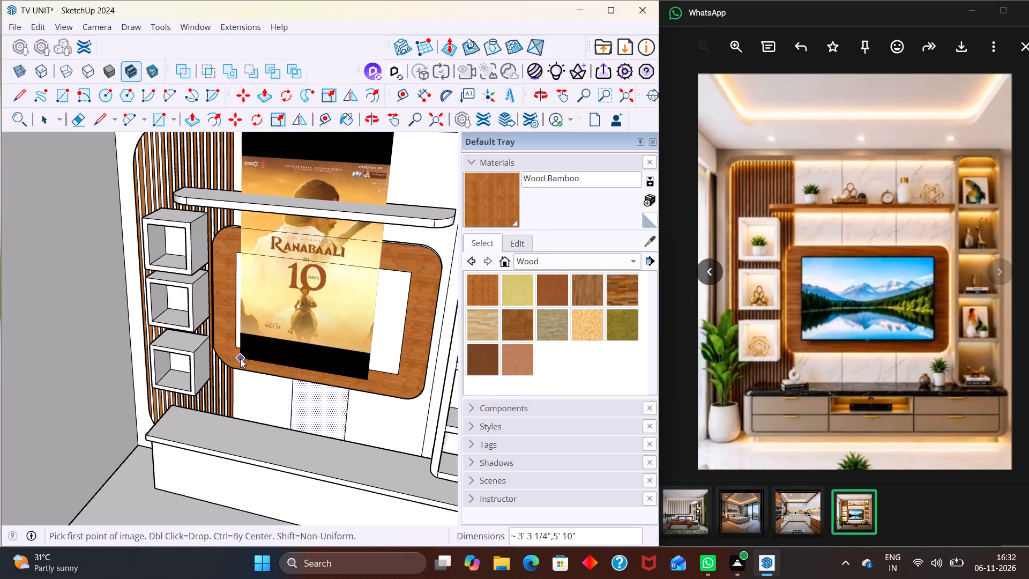
pyautogui.click(238, 347)
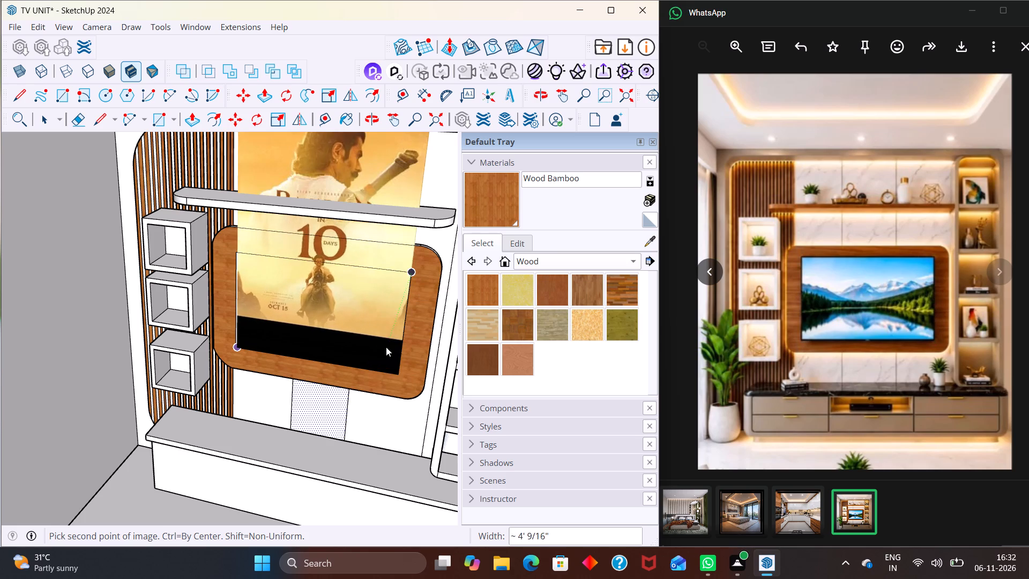
pyautogui.click(386, 315)
# Move the poster off the wall so that it sits in front of the wooden TV frame.
pyautogui.scroll(-6, 344, 228)
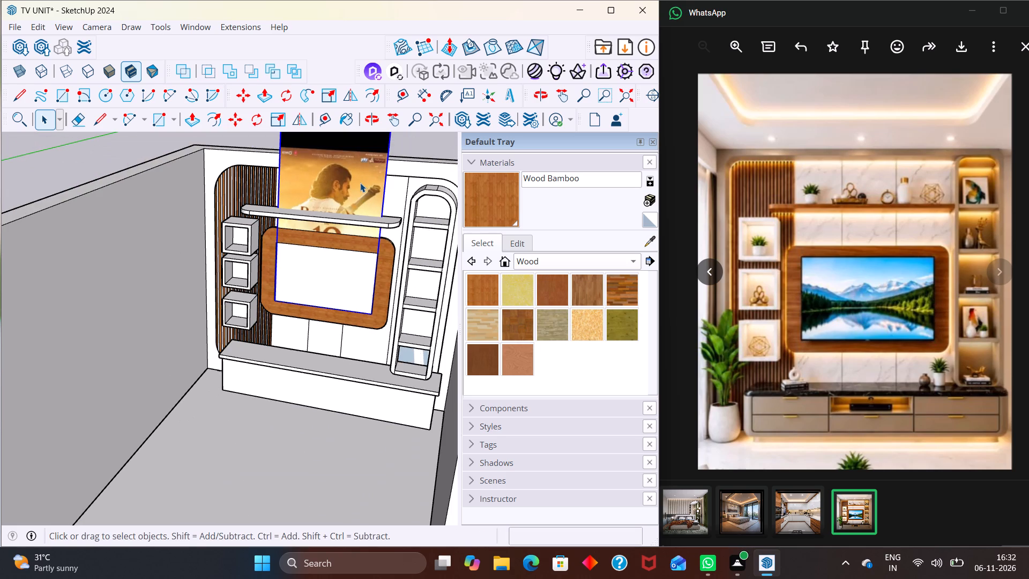
pyautogui.press('m')
pyautogui.click(379, 189)
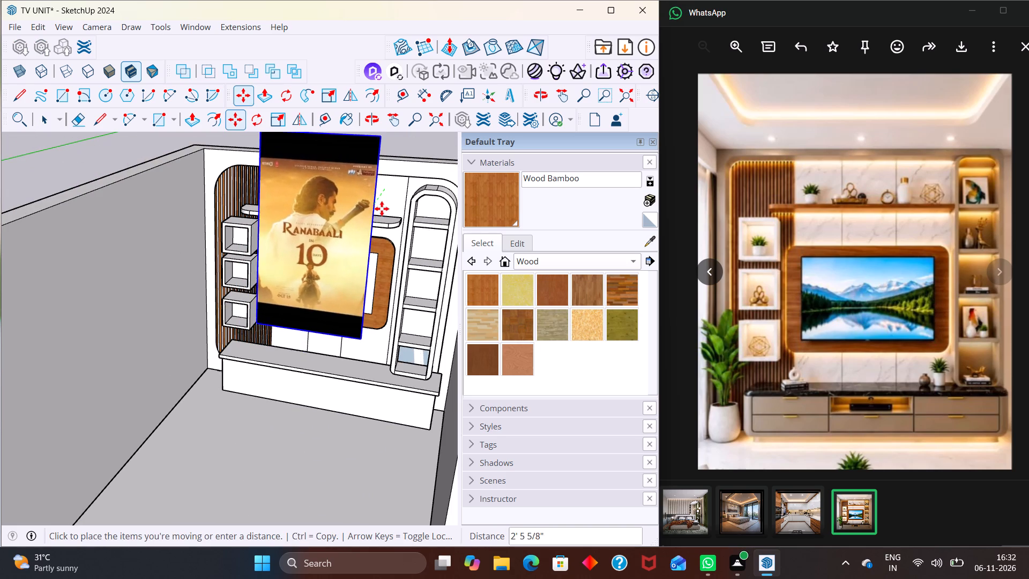
pyautogui.moveTo(373, 263); pyautogui.dragTo(269, 253, button='middle')
pyautogui.scroll(1, 256, 253)
pyautogui.moveTo(362, 252); pyautogui.dragTo(371, 393, button='middle')
pyautogui.scroll(-1, 381, 298)
pyautogui.scroll(6, 370, 390)
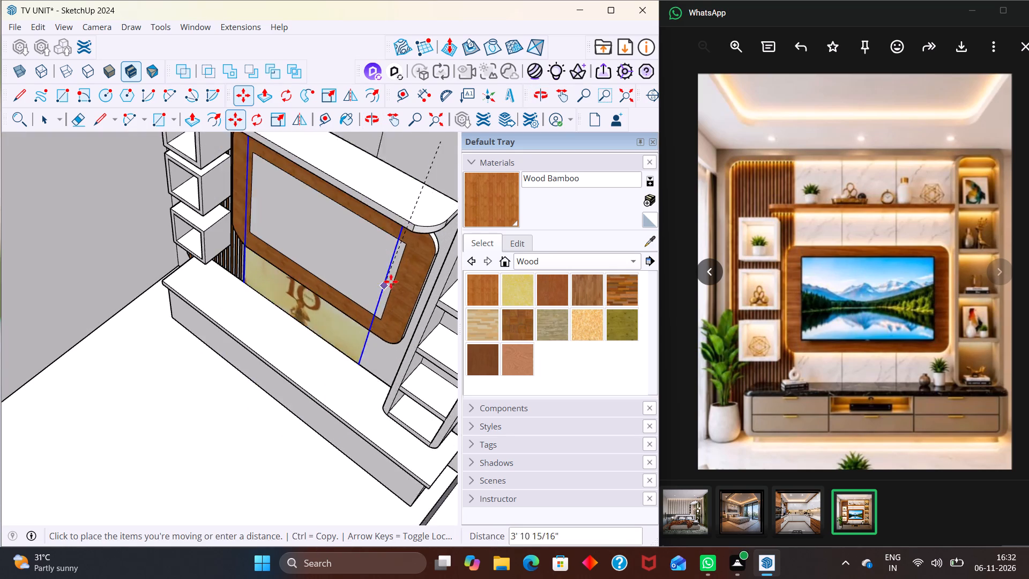
pyautogui.scroll(1, 391, 281)
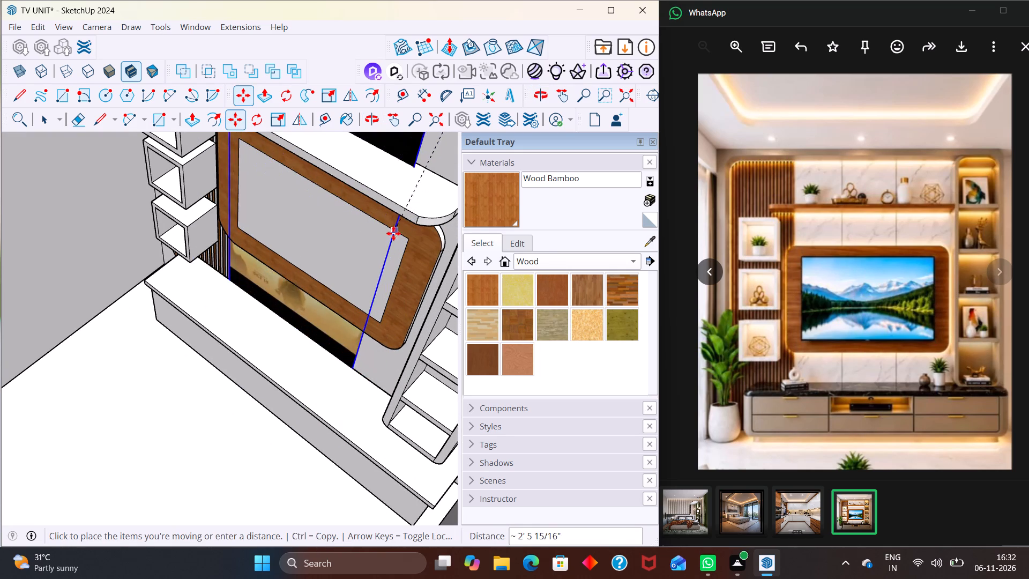
pyautogui.click(412, 219)
pyautogui.press('space')
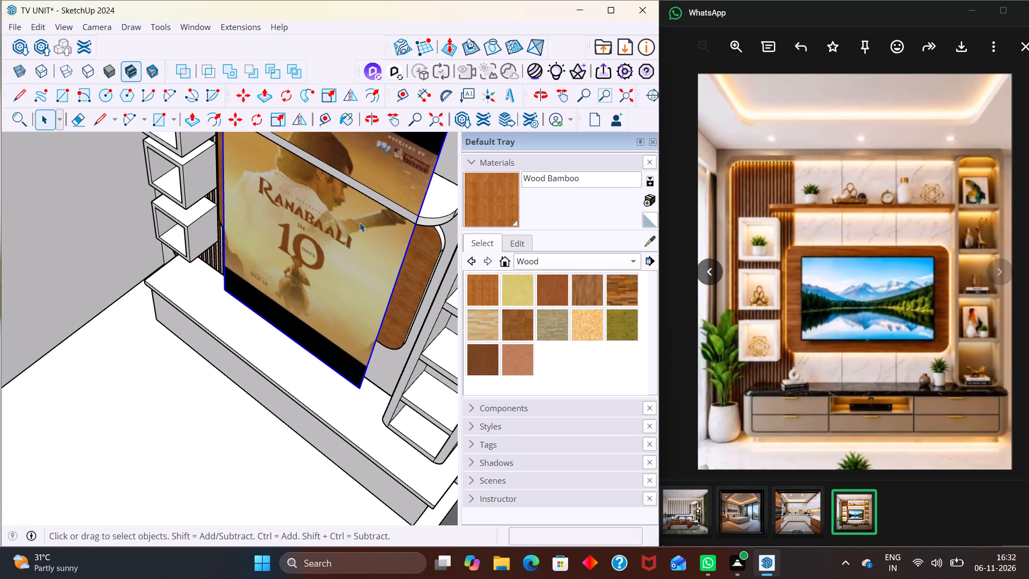
# Scale the poster's height from its bottom edge by a factor of about 0.88.
pyautogui.moveTo(378, 225); pyautogui.dragTo(420, 203, button='middle')
pyautogui.scroll(-9, 435, 185)
pyautogui.moveTo(317, 257); pyautogui.dragTo(390, 205, button='middle')
pyautogui.moveTo(337, 222); pyautogui.dragTo(334, 165, button='middle')
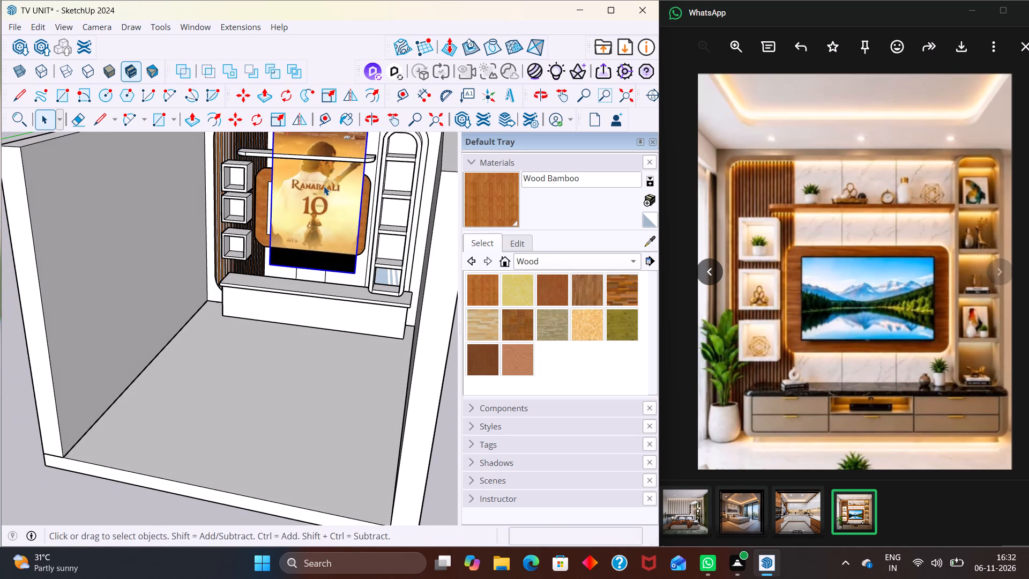
pyautogui.press('s')
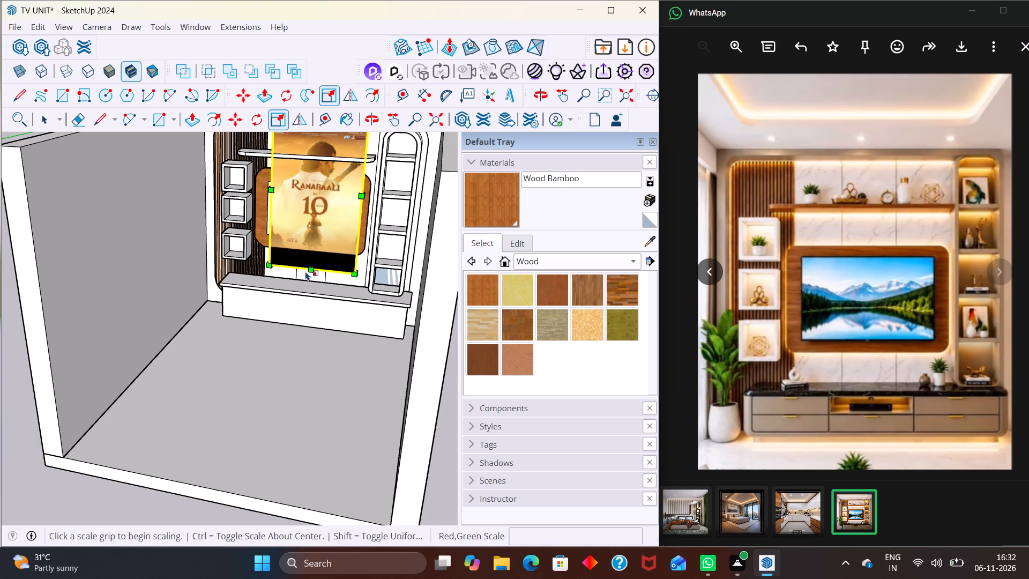
pyautogui.click(308, 268)
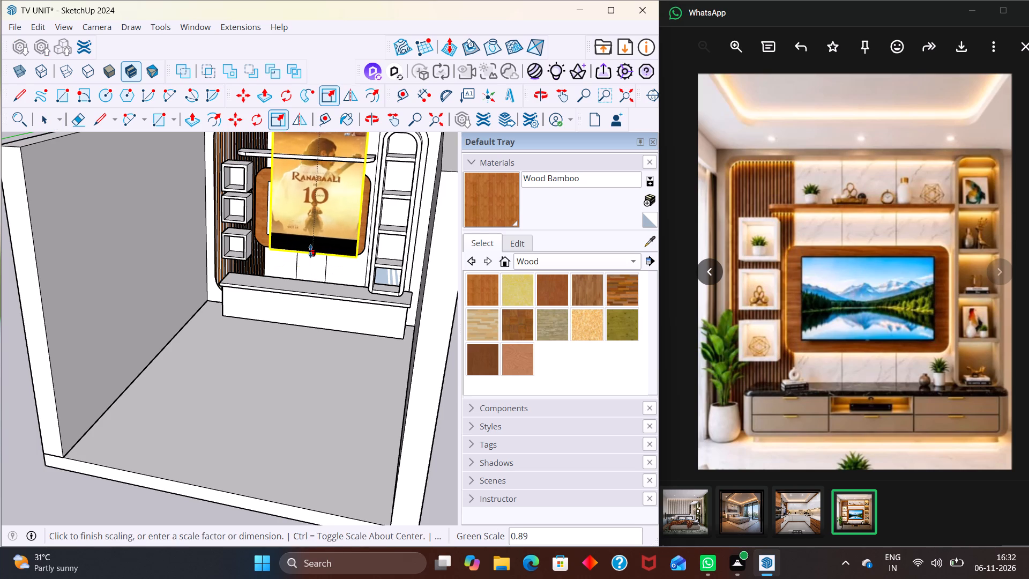
pyautogui.scroll(7, 310, 253)
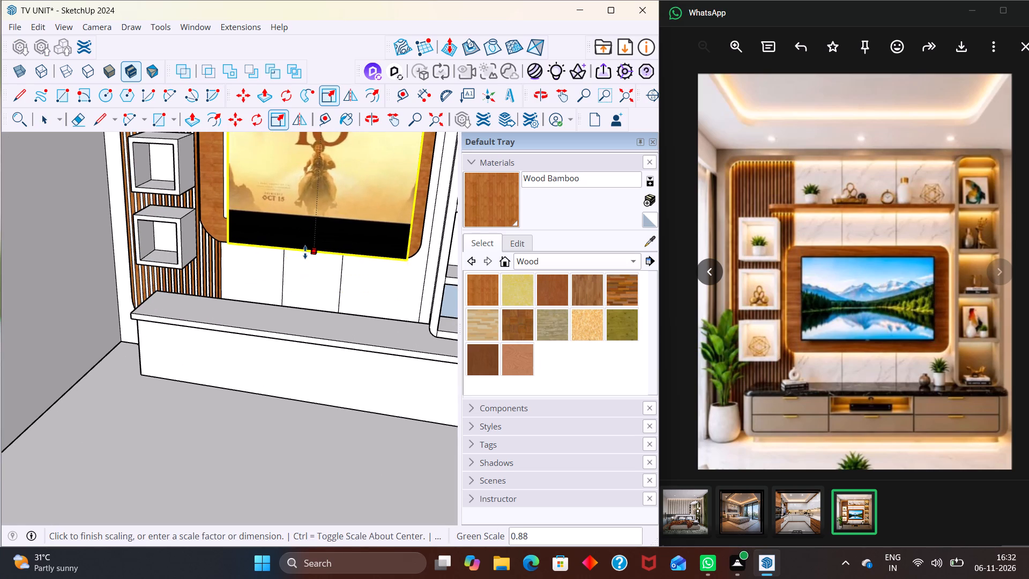
pyautogui.click(305, 252)
# Scale the poster's height down from its top edge to the upper part of the wooden TV frame.
pyautogui.scroll(-4, 307, 241)
pyautogui.moveTo(320, 248); pyautogui.dragTo(271, 318, button='middle')
pyautogui.scroll(-9, 333, 225)
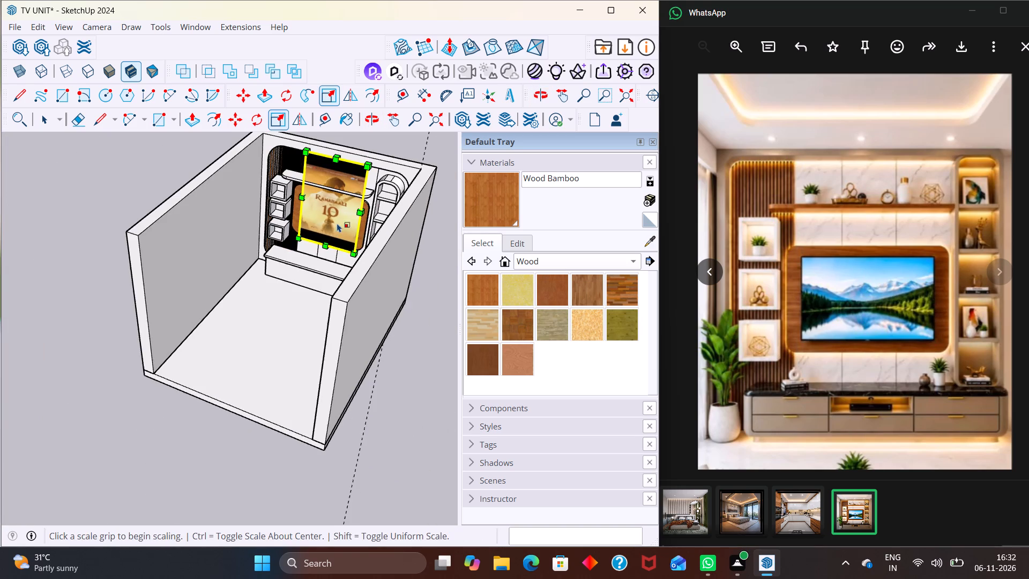
pyautogui.scroll(5, 327, 148)
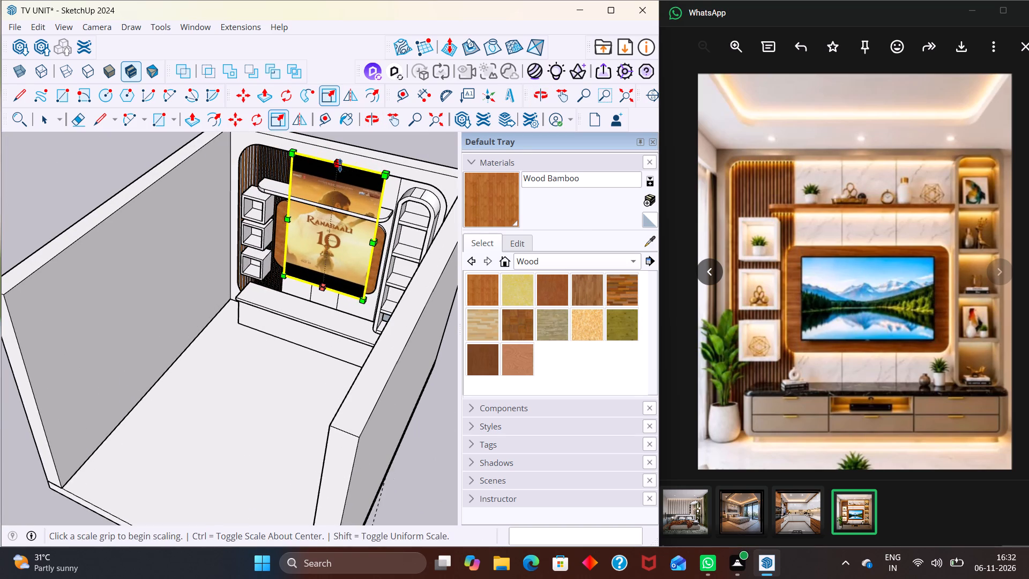
pyautogui.click(340, 165)
pyautogui.click(337, 225)
# Shorten the poster further by scaling its bottom edge up toward the bottom of the white screen area.
pyautogui.moveTo(325, 268); pyautogui.dragTo(370, 219, button='middle')
pyautogui.scroll(2, 370, 219)
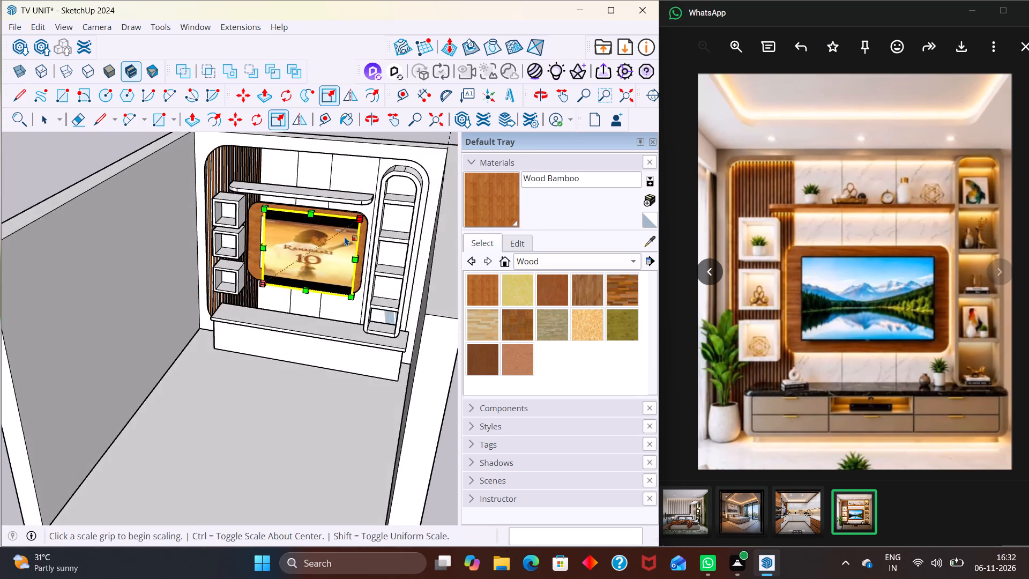
pyautogui.scroll(6, 345, 236)
pyautogui.click(297, 335)
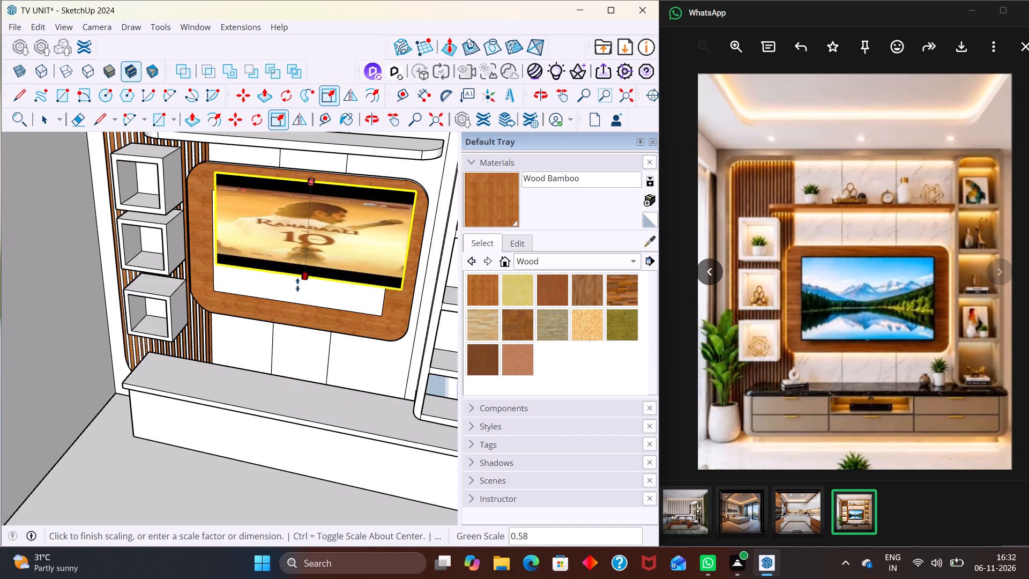
pyautogui.click(296, 309)
pyautogui.moveTo(332, 274); pyautogui.dragTo(441, 172, button='middle')
pyautogui.scroll(3, 336, 218)
pyautogui.moveTo(317, 232); pyautogui.dragTo(296, 239, button='middle')
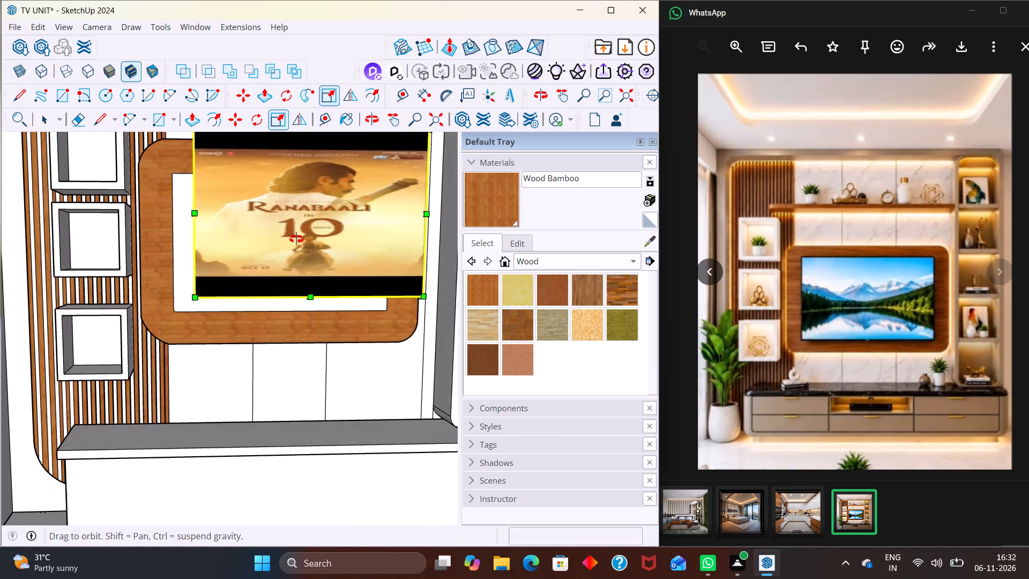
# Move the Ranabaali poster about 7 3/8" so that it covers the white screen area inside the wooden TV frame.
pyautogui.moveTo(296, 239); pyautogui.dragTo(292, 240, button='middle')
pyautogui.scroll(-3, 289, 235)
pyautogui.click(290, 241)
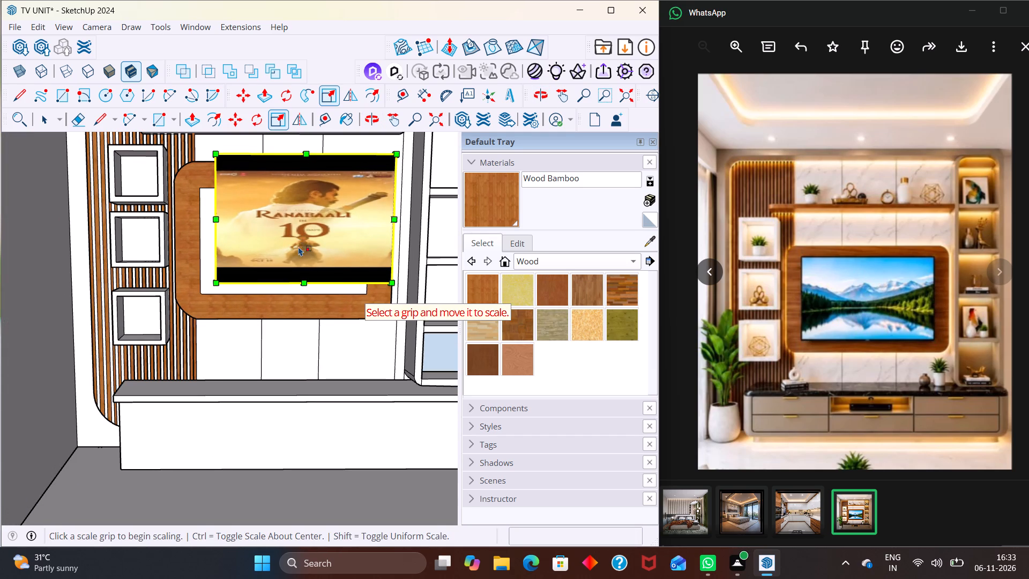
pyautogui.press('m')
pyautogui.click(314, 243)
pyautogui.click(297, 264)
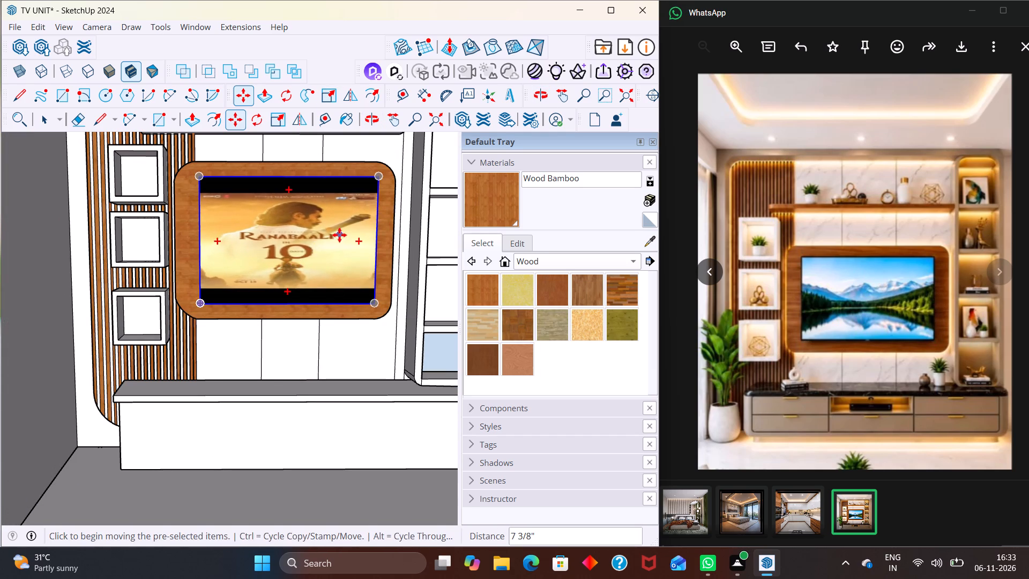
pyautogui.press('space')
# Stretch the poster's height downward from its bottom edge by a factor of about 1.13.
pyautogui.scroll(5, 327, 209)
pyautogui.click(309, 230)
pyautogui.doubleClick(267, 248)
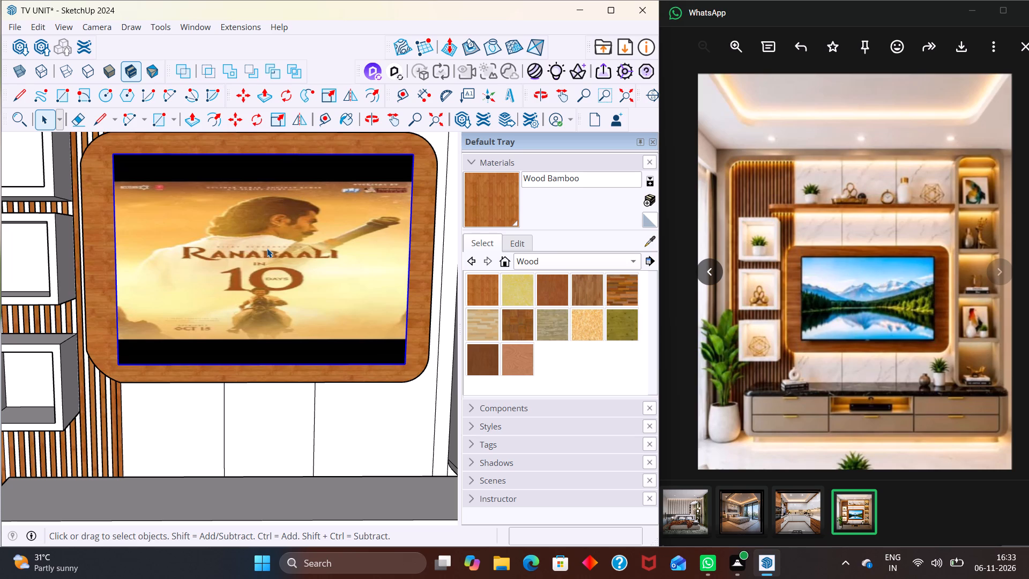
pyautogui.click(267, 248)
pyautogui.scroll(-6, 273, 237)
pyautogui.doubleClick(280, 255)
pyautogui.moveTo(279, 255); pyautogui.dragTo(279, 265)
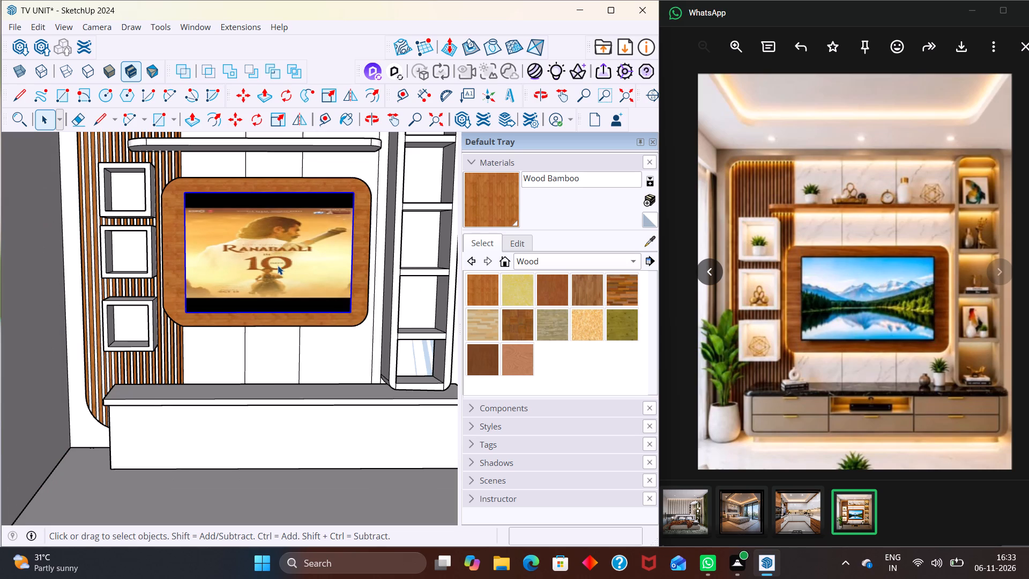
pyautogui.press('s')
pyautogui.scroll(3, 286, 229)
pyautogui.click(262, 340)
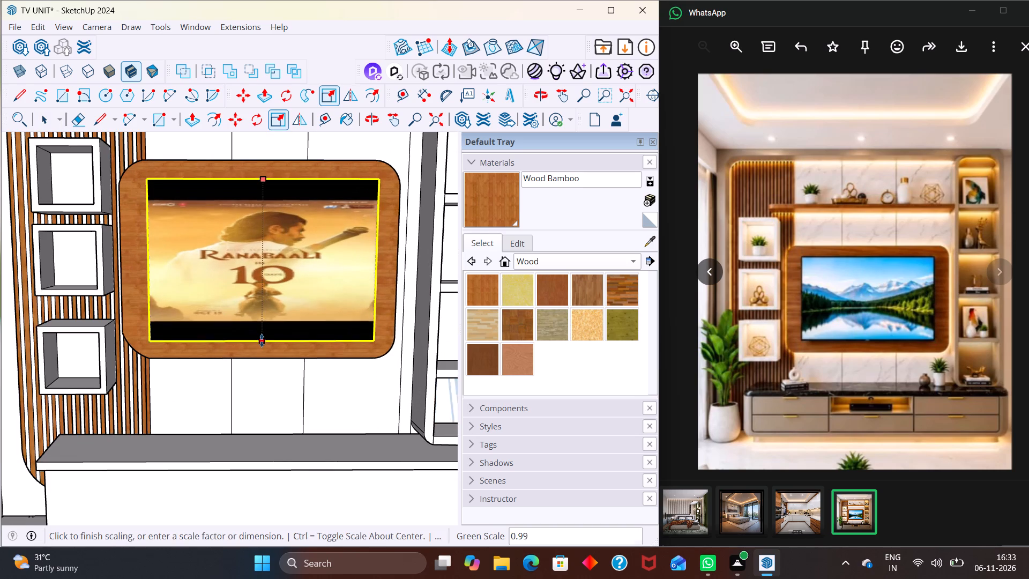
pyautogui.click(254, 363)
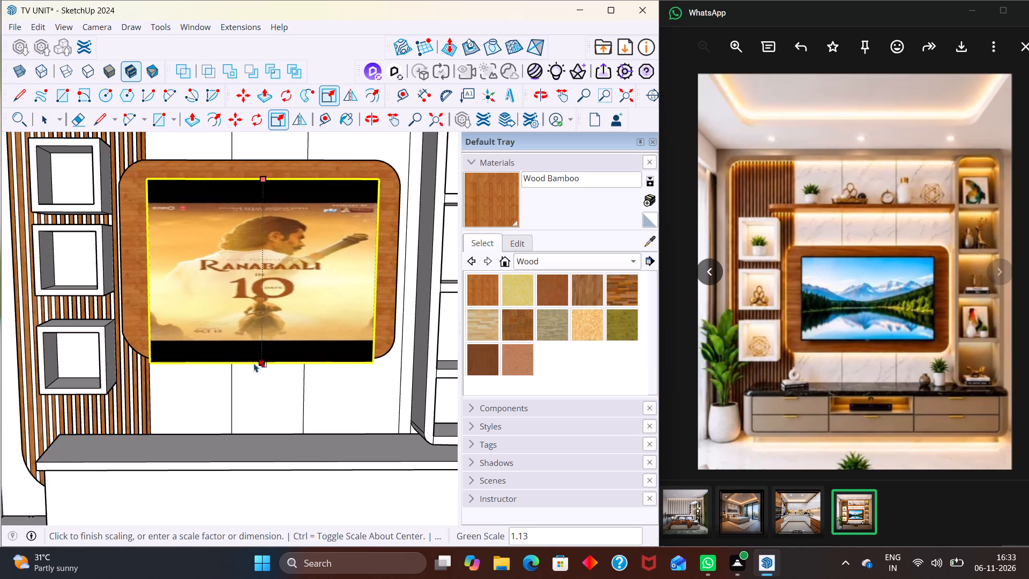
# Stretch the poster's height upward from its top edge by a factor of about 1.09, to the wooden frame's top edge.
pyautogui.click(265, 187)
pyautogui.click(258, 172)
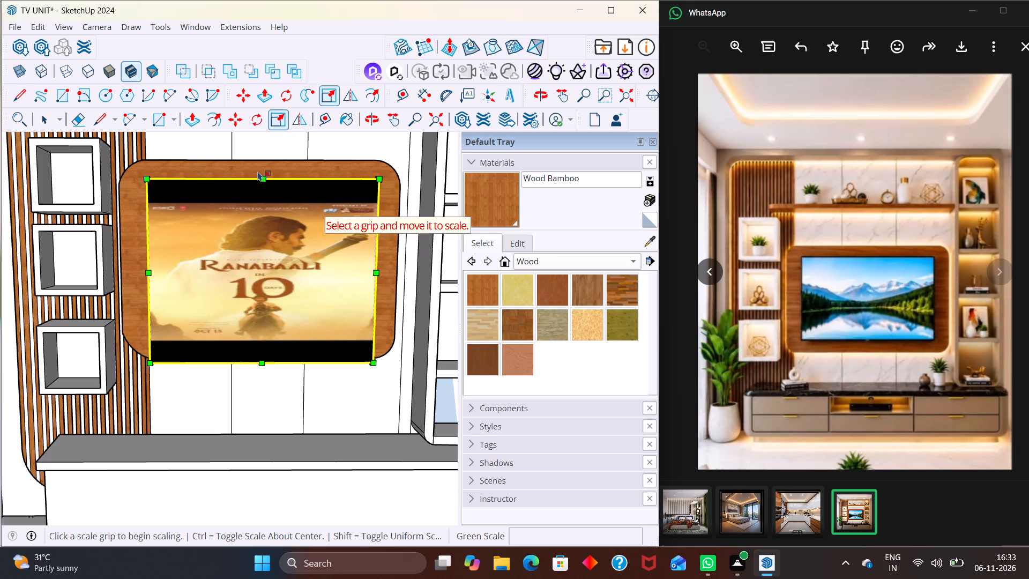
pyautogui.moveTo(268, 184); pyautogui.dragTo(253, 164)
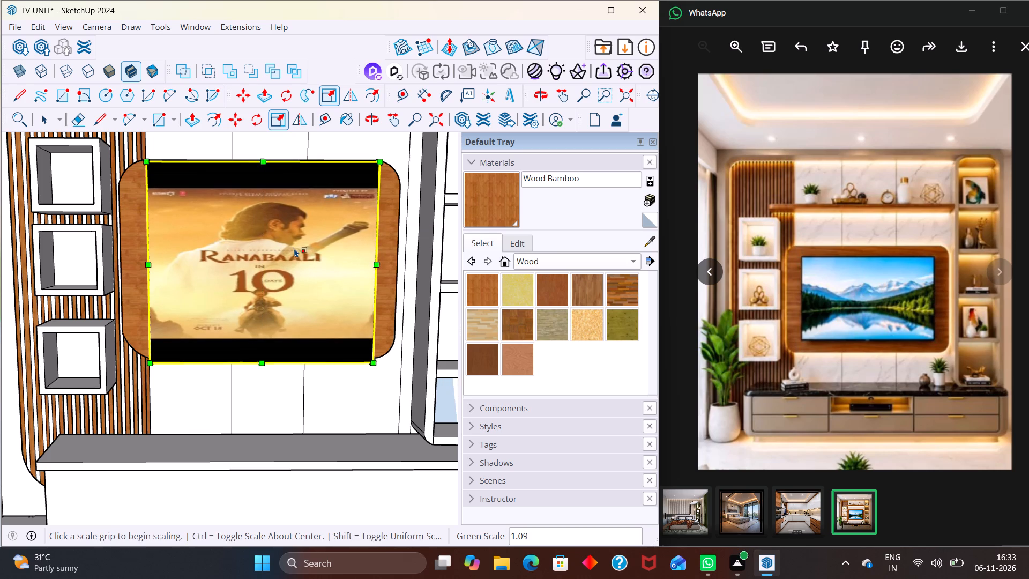
# Delete the Ranabaali poster from the TV frame.
pyautogui.scroll(-2, 294, 248)
pyautogui.scroll(-7, 307, 289)
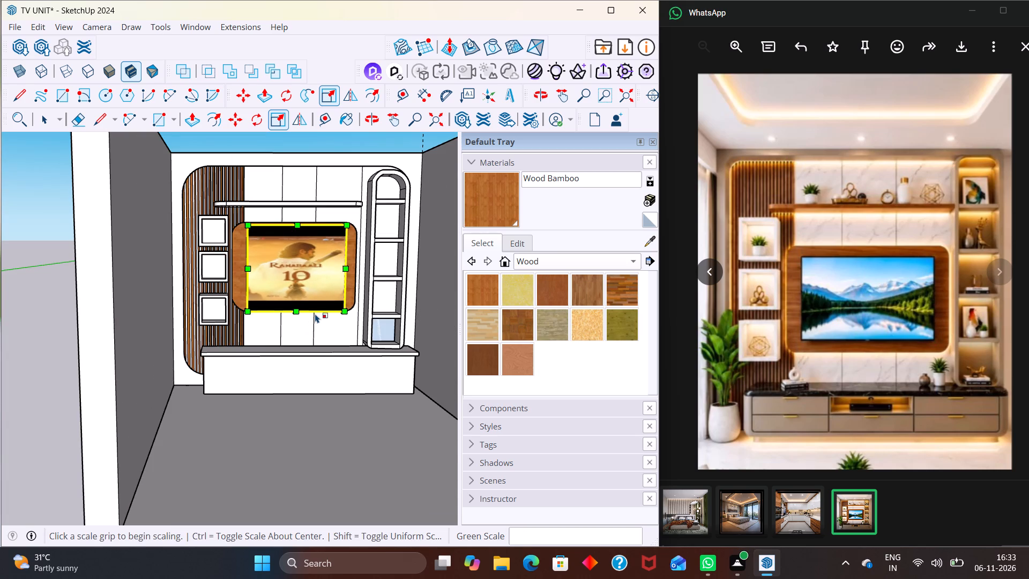
pyautogui.press('Delete')
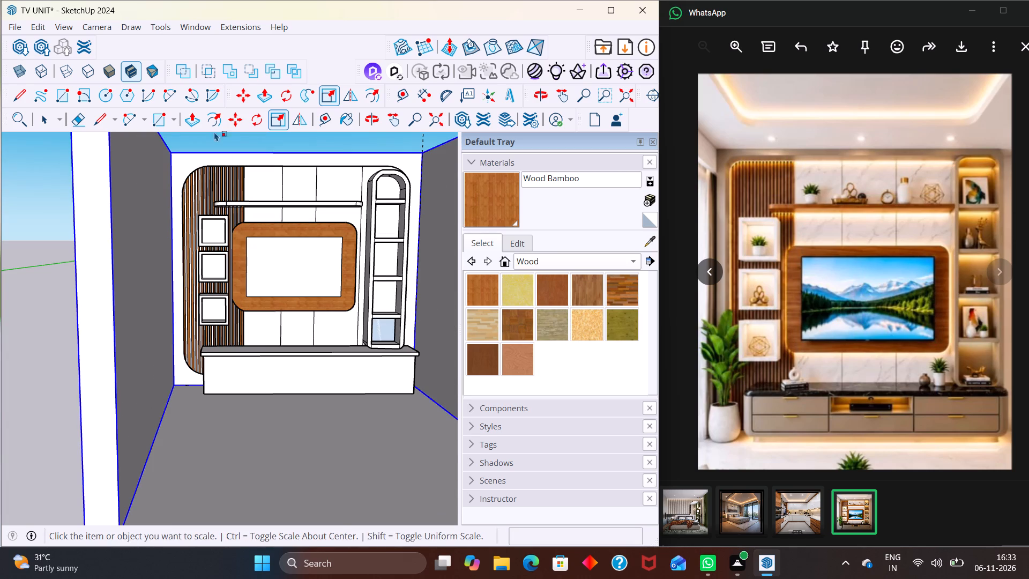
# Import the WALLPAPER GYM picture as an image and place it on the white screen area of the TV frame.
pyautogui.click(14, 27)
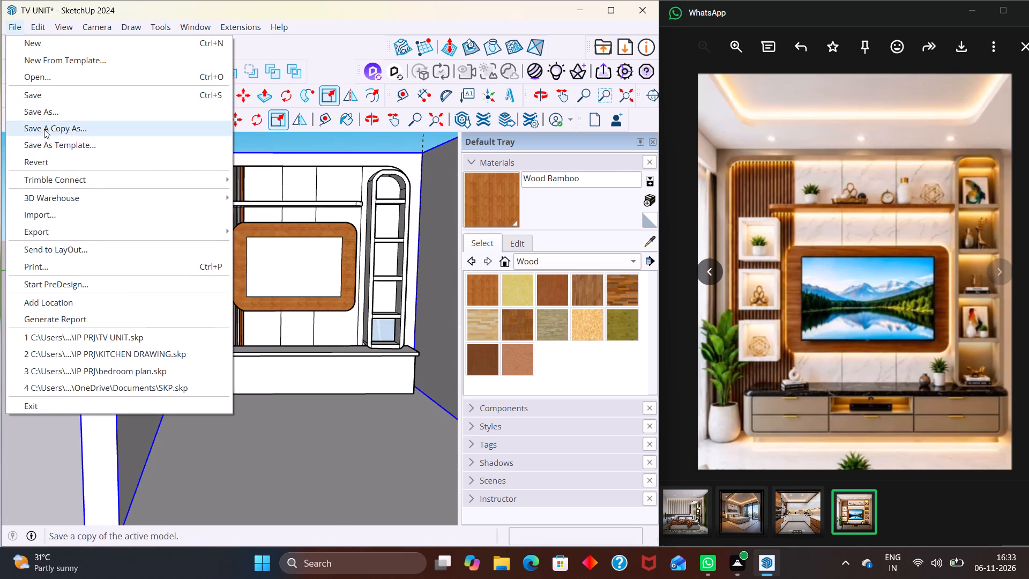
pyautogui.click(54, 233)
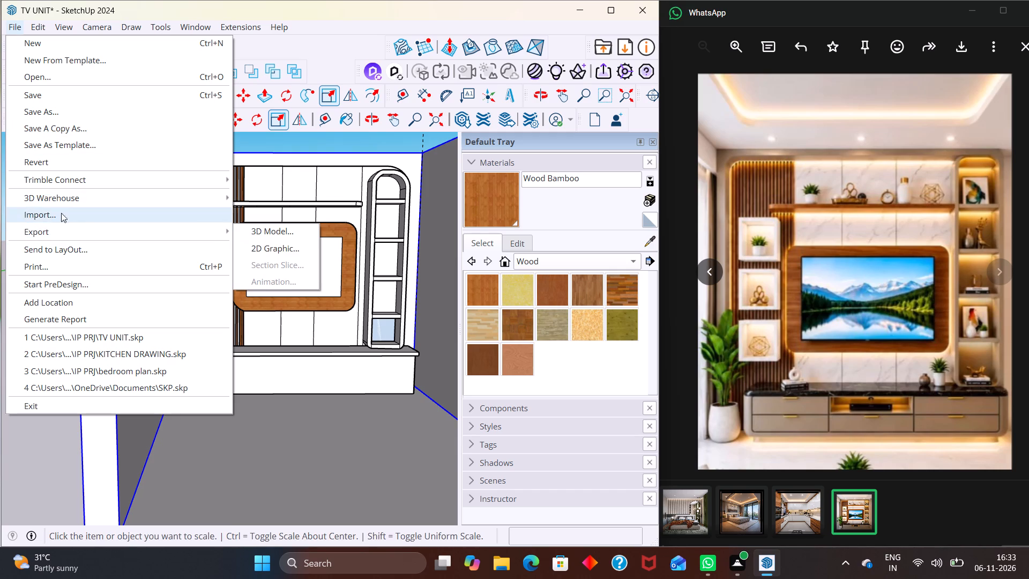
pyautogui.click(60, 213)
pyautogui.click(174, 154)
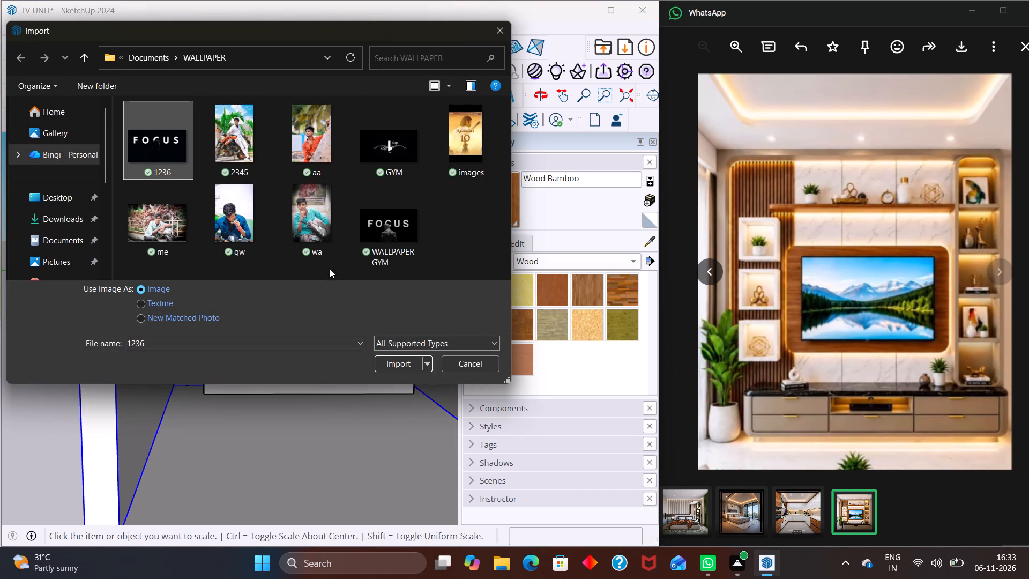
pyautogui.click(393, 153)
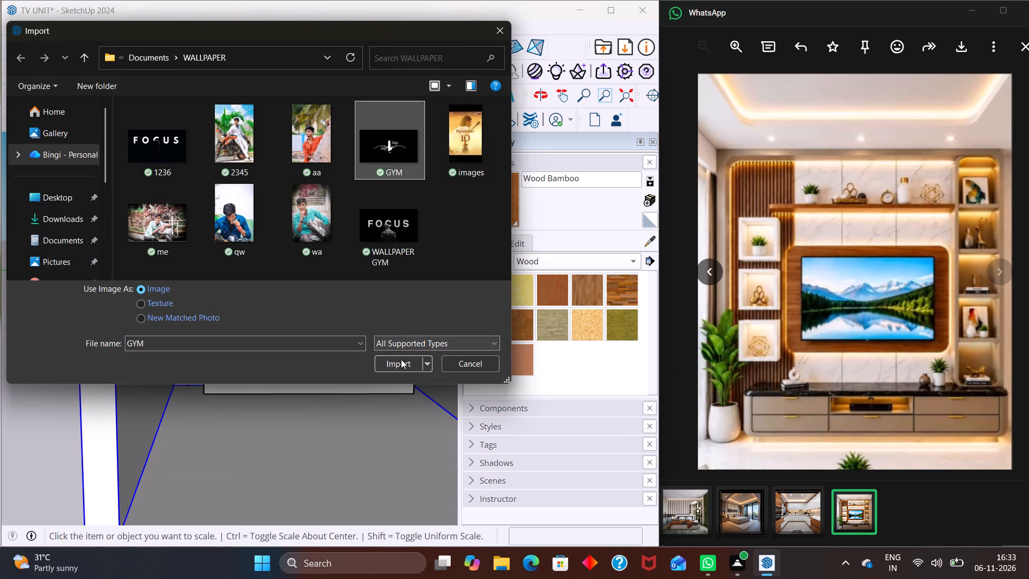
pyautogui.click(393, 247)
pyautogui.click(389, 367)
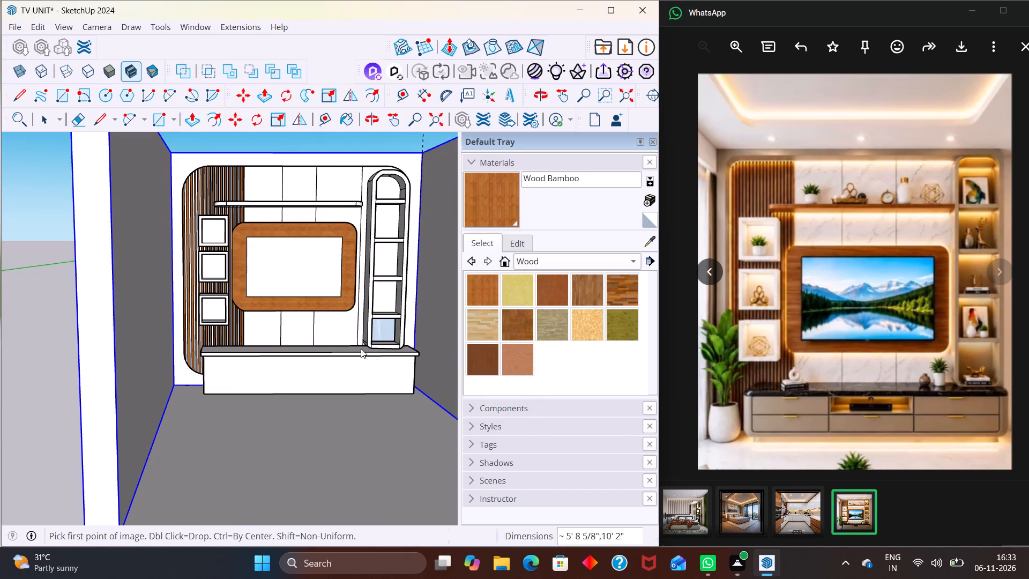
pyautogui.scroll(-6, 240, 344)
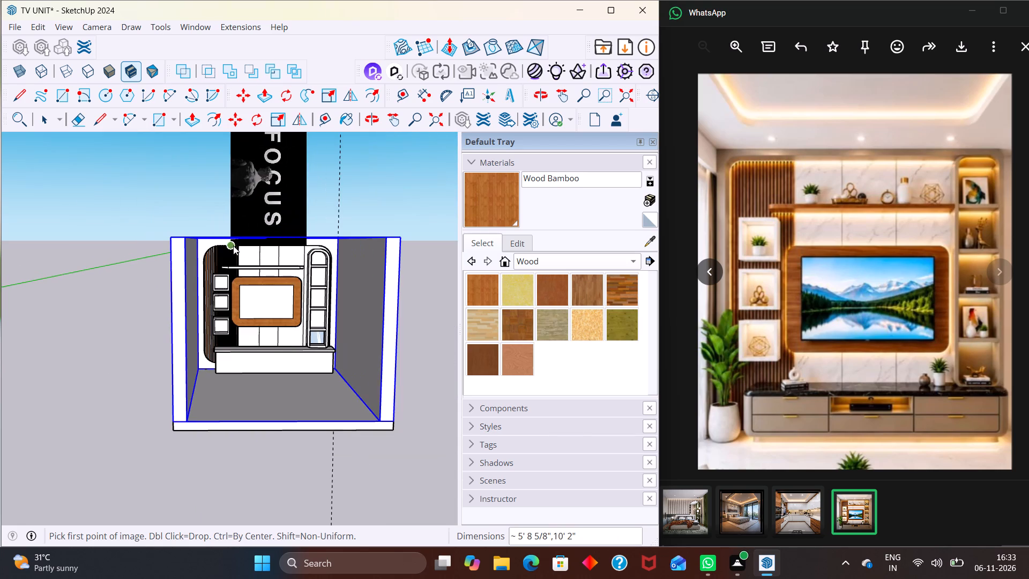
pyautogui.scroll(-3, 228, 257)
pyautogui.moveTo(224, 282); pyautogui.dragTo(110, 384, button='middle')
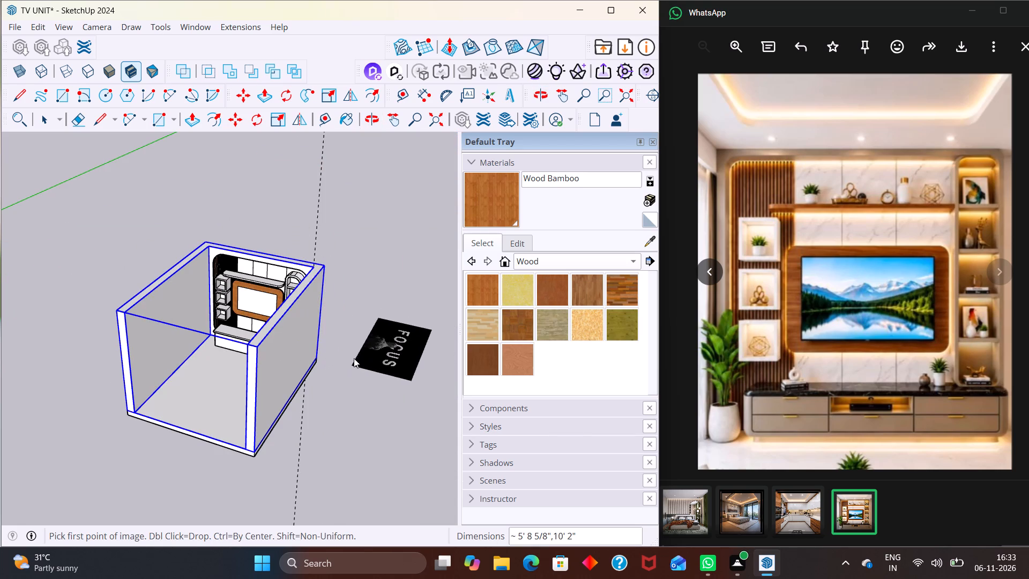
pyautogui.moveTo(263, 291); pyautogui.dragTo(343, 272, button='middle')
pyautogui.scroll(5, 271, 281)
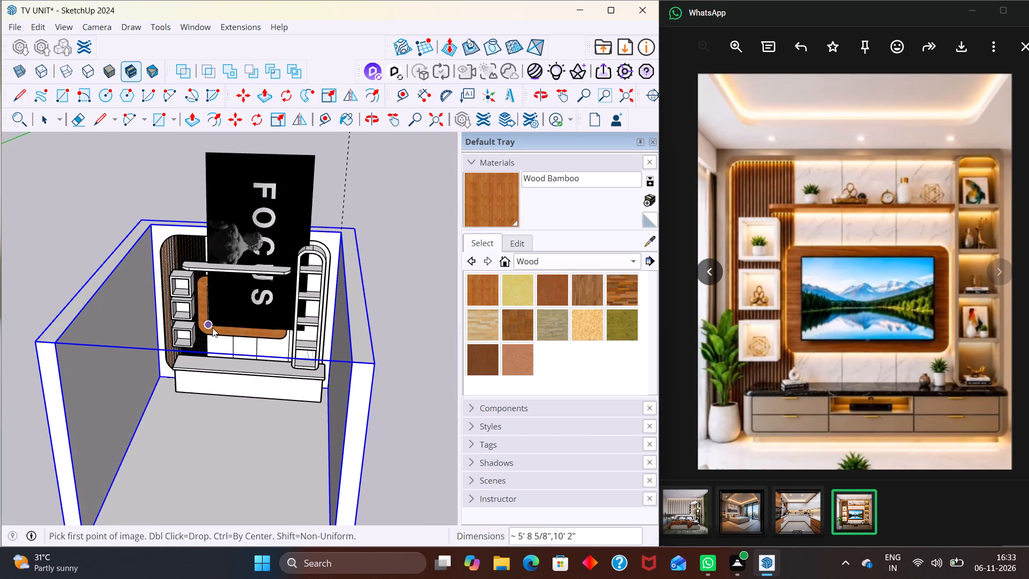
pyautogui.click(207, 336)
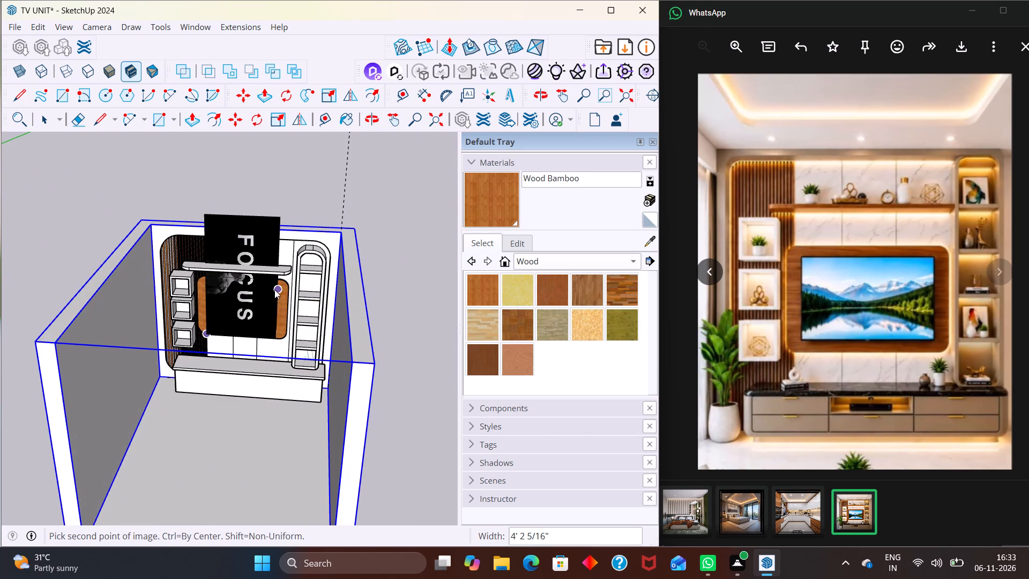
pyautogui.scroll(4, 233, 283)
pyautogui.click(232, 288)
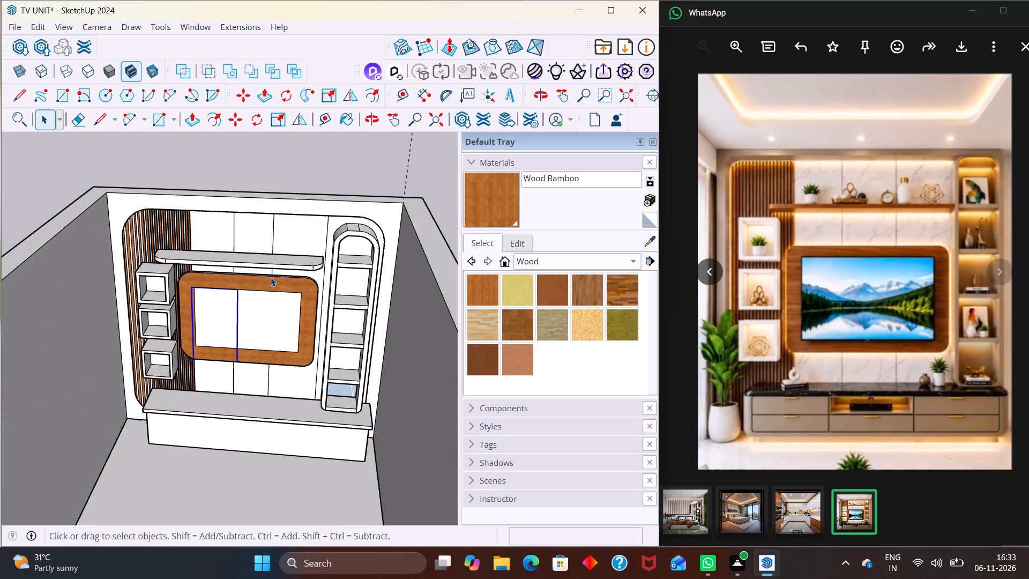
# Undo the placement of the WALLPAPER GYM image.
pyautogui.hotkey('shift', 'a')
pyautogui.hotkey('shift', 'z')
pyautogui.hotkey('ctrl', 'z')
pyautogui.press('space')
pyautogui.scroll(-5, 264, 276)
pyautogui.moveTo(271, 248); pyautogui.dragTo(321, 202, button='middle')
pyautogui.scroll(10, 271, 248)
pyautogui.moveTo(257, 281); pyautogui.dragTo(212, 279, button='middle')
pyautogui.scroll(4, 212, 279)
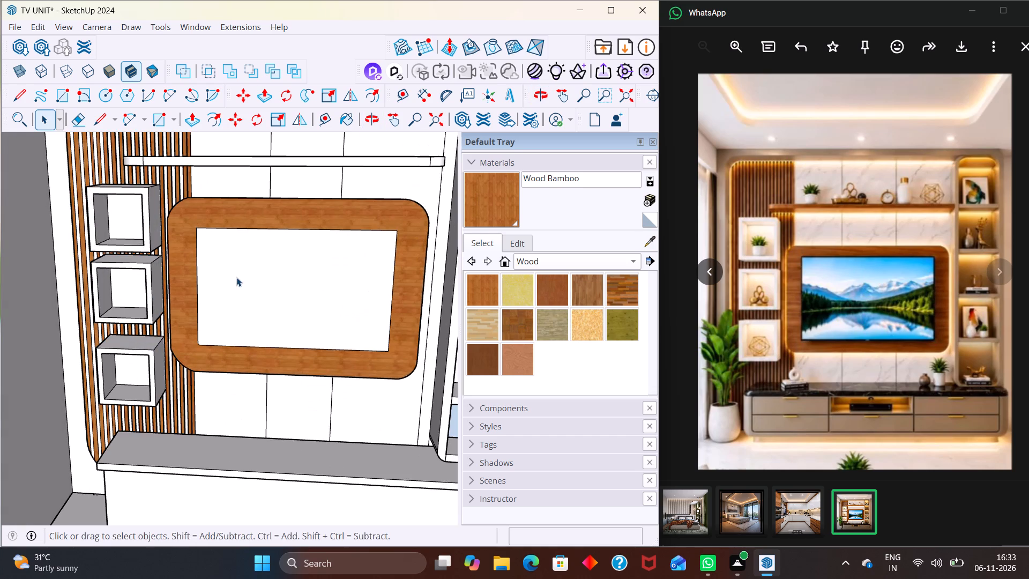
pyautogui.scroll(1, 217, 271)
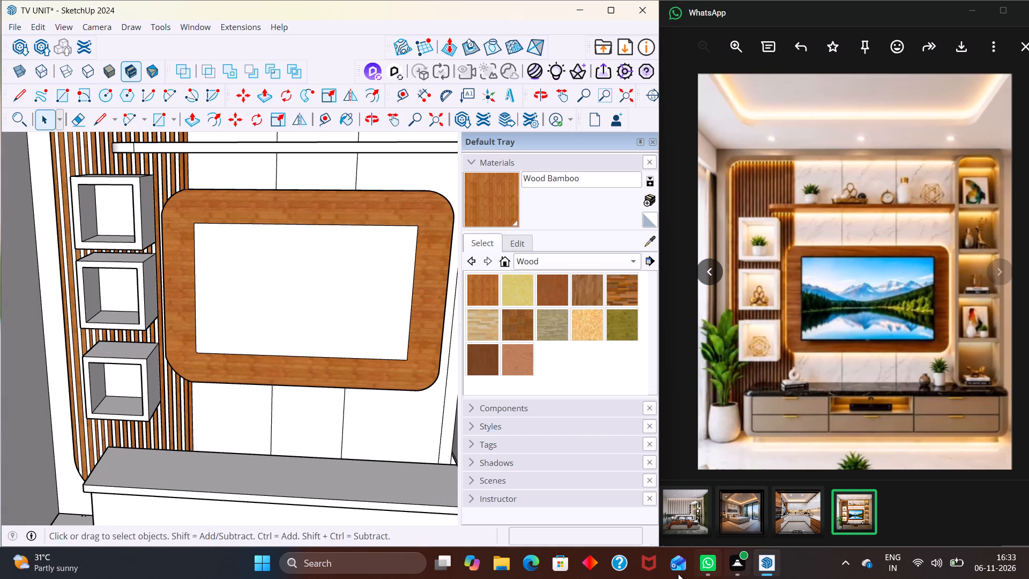
# Switch to Google Chrome, search Google for "MOVIE TITTLE" and show the image results.
pyautogui.click(402, 554)
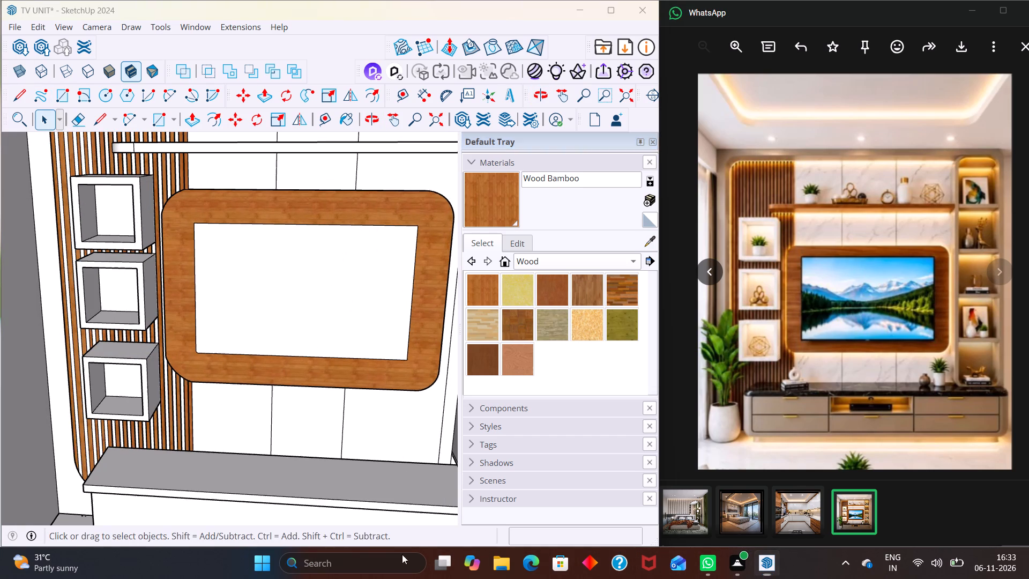
pyautogui.click(385, 433)
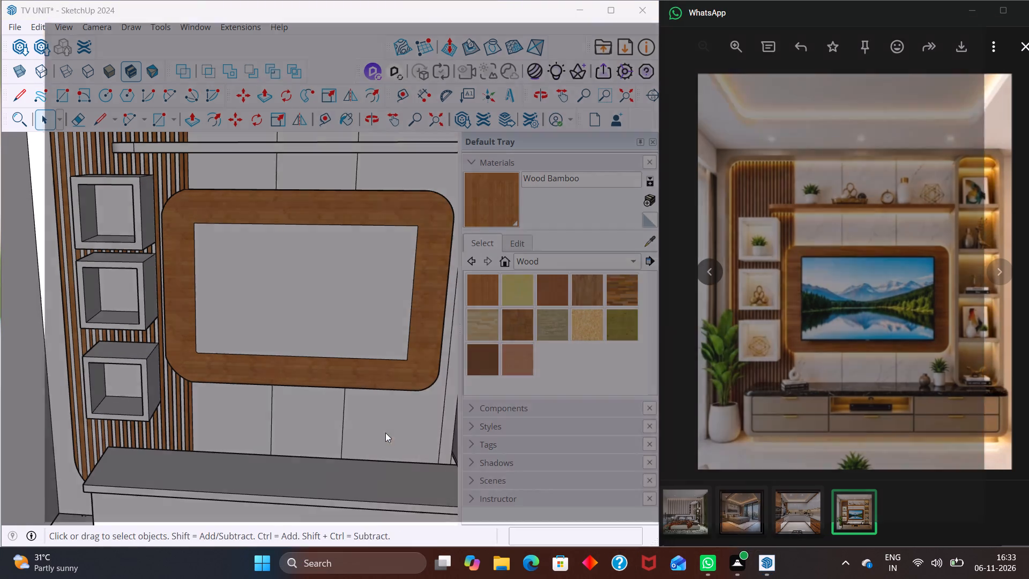
pyautogui.click(376, 256)
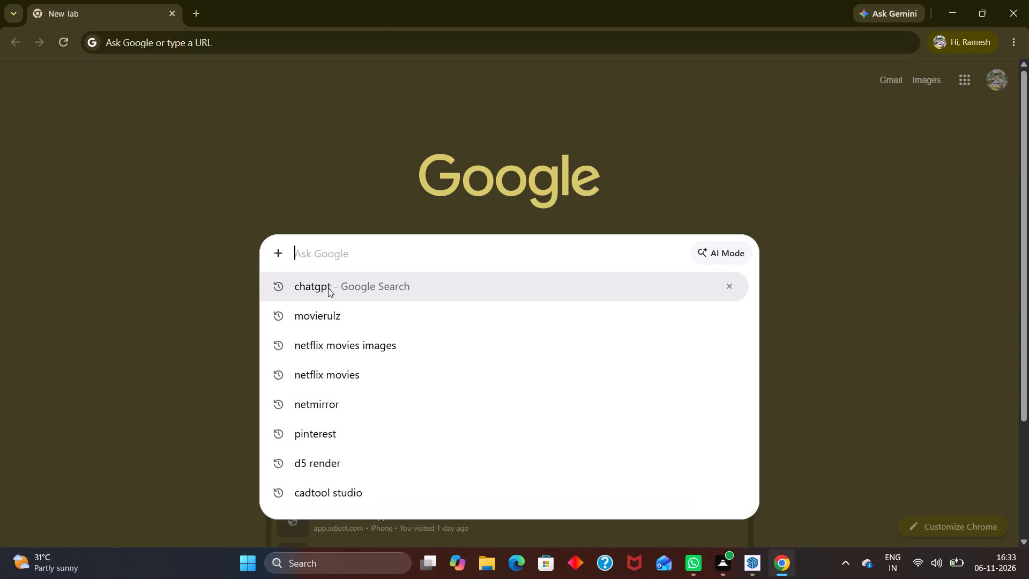
pyautogui.write('MOVIRE')
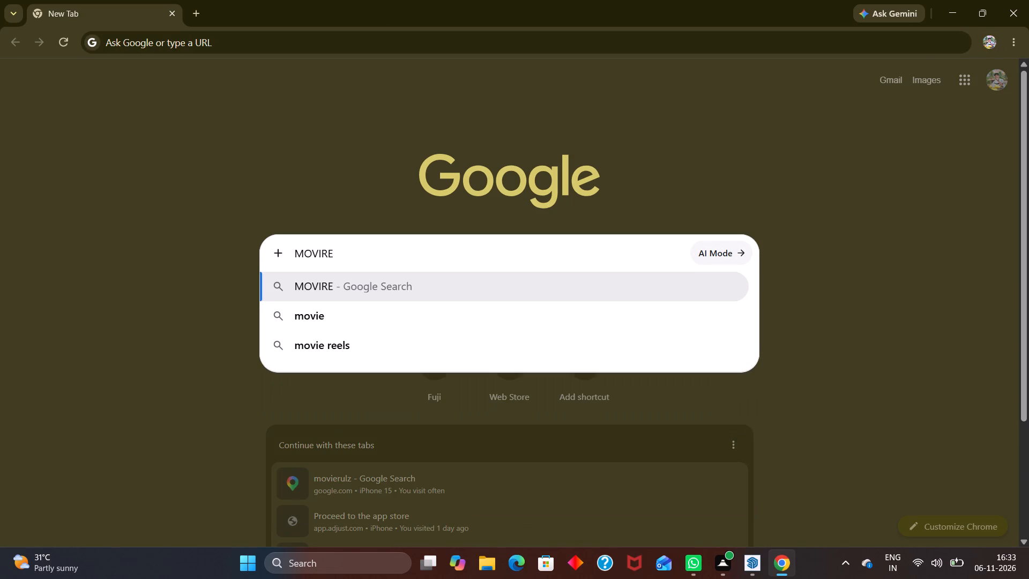
pyautogui.press('BackSpace')
pyautogui.press('BackSpace')
pyautogui.write('E')
pyautogui.press('space')
pyautogui.write('TITTLE')
pyautogui.press('Return')
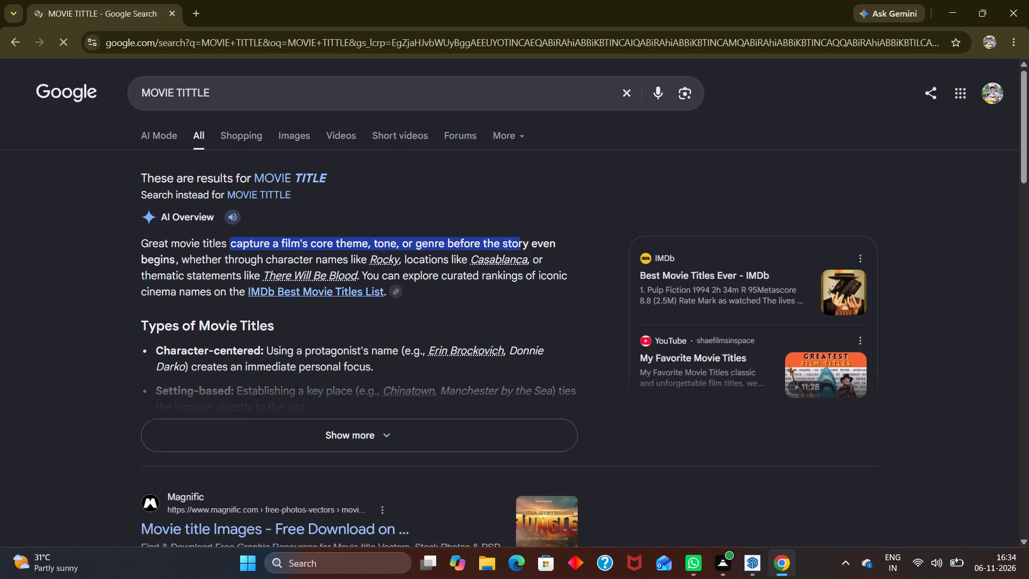
pyautogui.scroll(-3, 323, 328)
pyautogui.scroll(3, 258, 138)
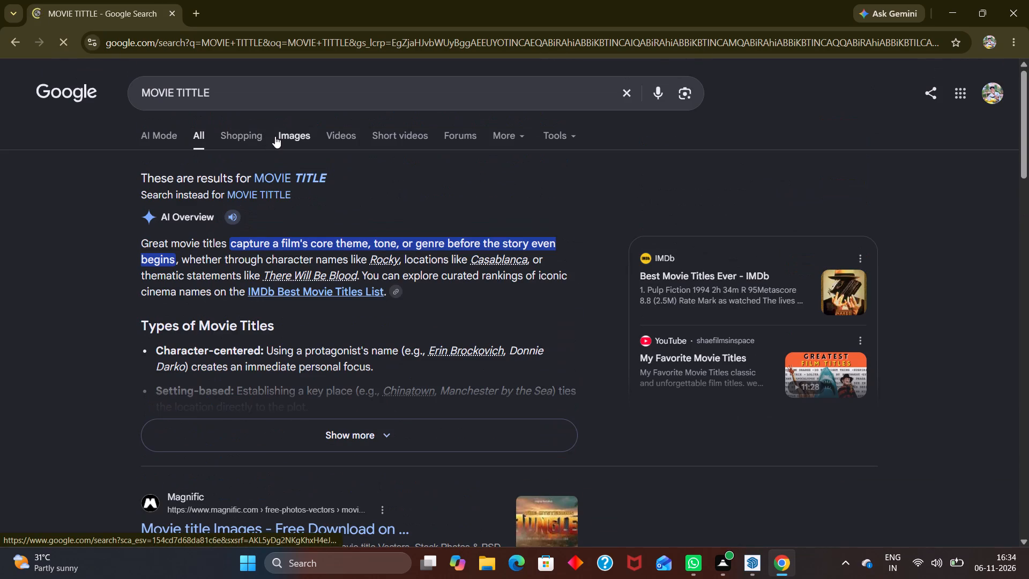
pyautogui.click(278, 138)
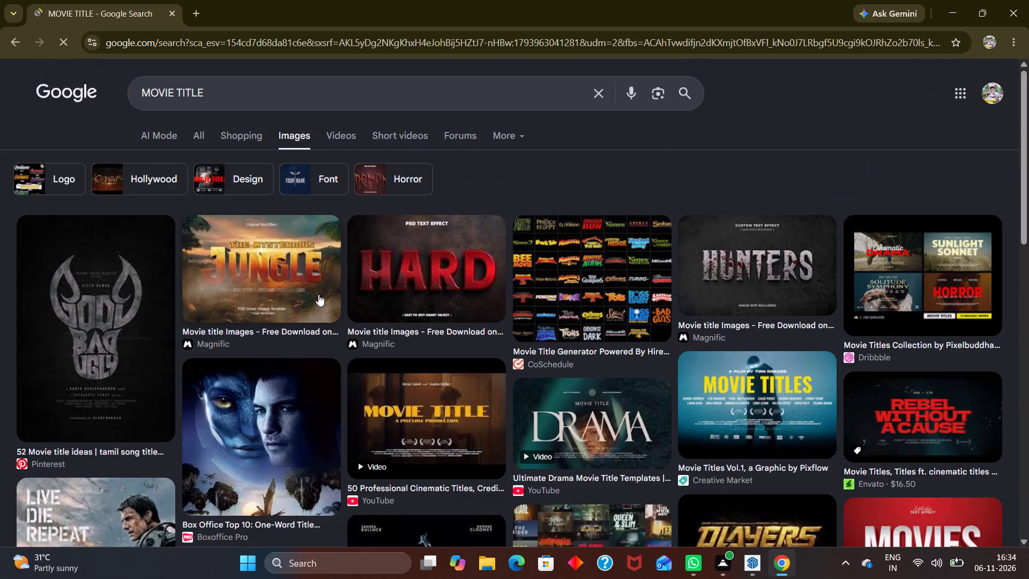
# Browse the movie title images for a suitable TV screen picture and open the Adobe Stock "FAMOUS AMONG THE WORLD" preview.
pyautogui.scroll(-5, 314, 283)
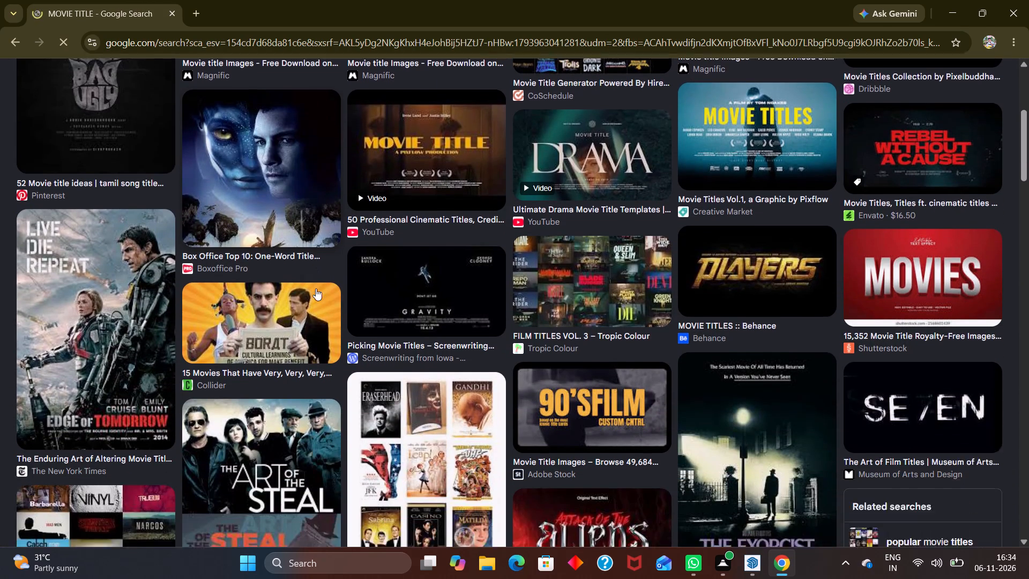
pyautogui.scroll(-5, 317, 289)
pyautogui.scroll(-2, 362, 293)
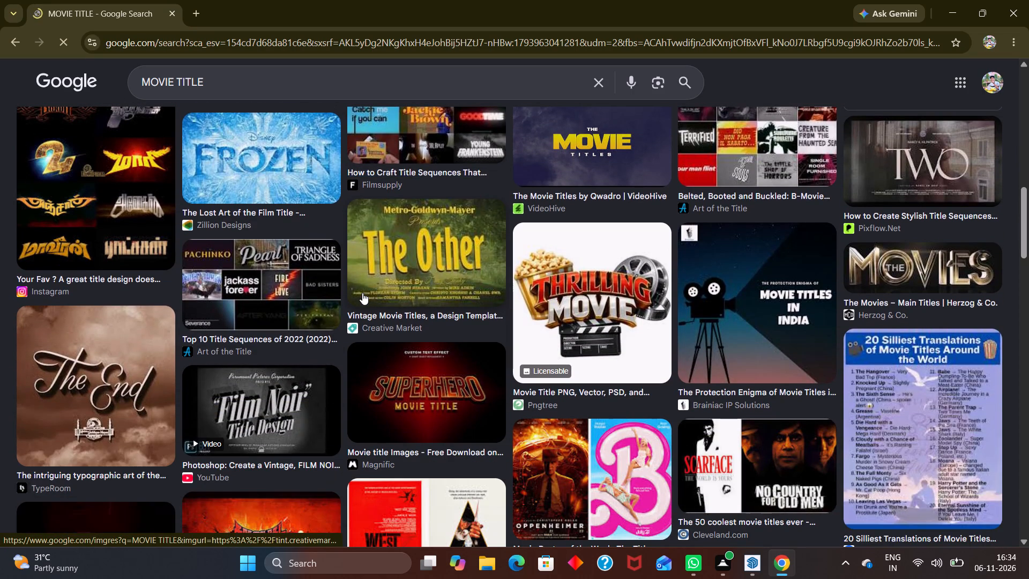
pyautogui.scroll(-2, 181, 345)
pyautogui.scroll(-2, 297, 314)
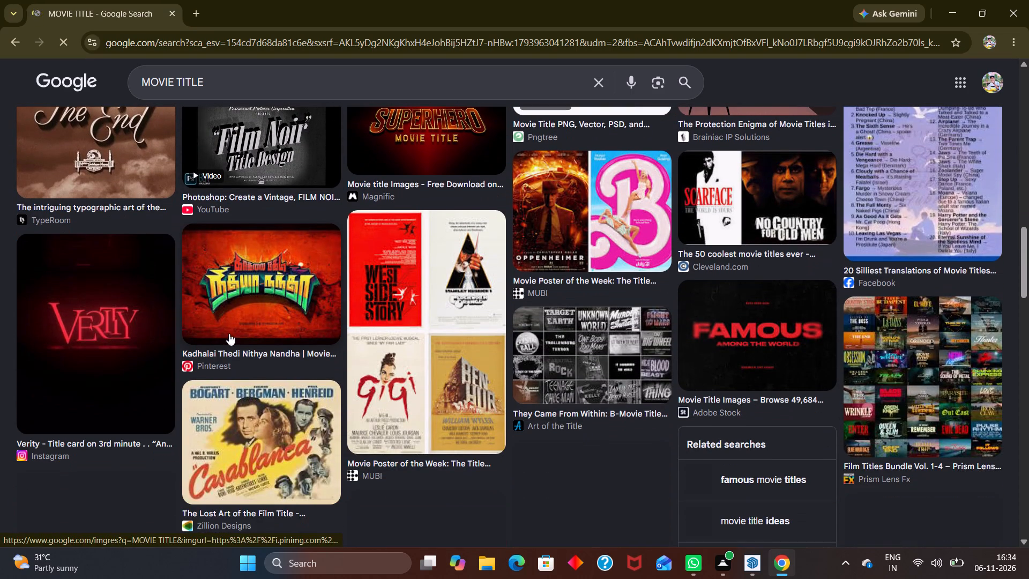
pyautogui.scroll(-3, 328, 340)
pyautogui.scroll(2, 476, 280)
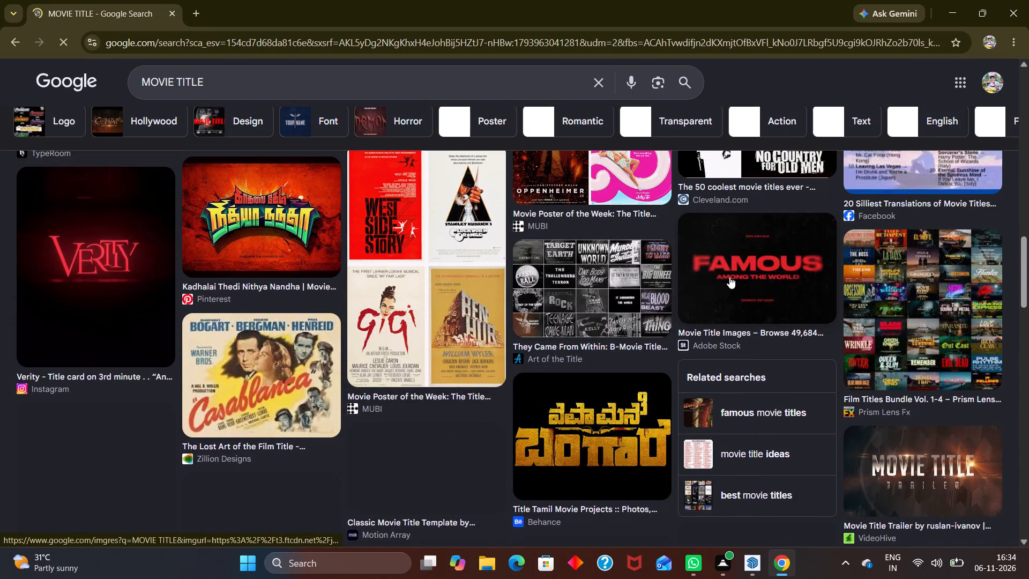
pyautogui.scroll(2, 733, 273)
pyautogui.click(738, 393)
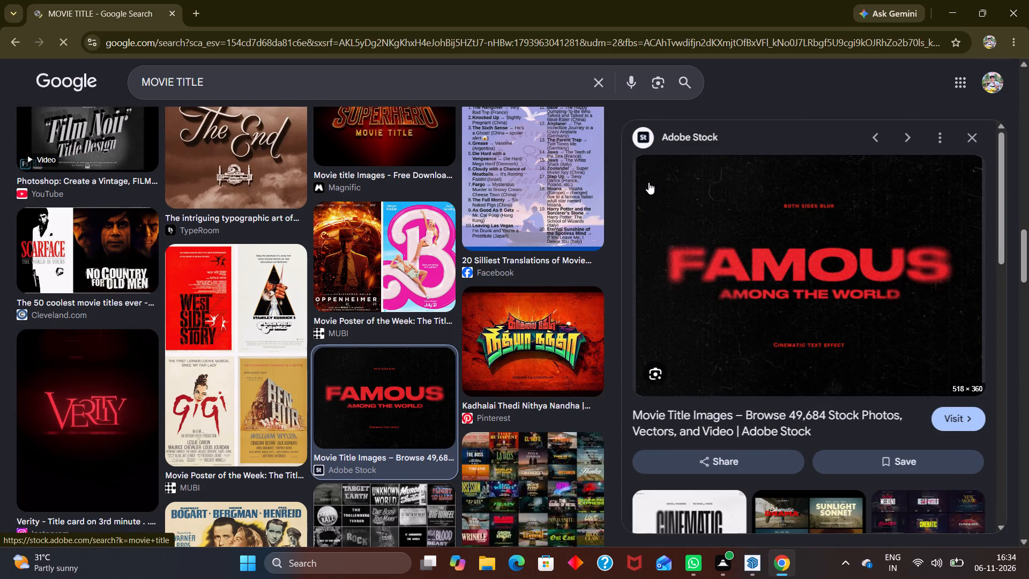
# Capture a screenshot of the dark "FAMOUS AMONG THE WORLD" title picture from the Adobe Stock preview.
pyautogui.press('shift+super+s')
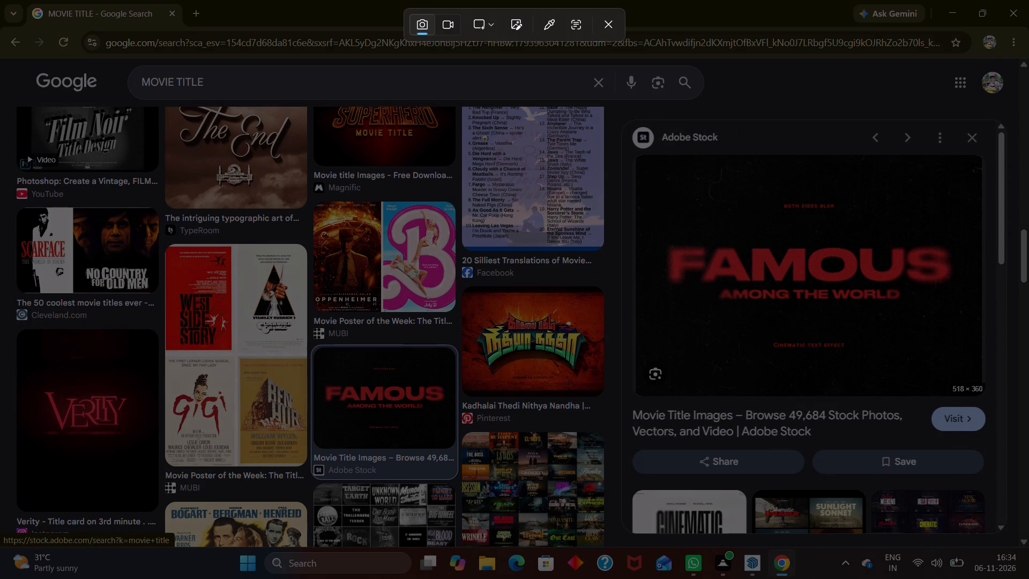
pyautogui.moveTo(657, 176); pyautogui.dragTo(975, 338)
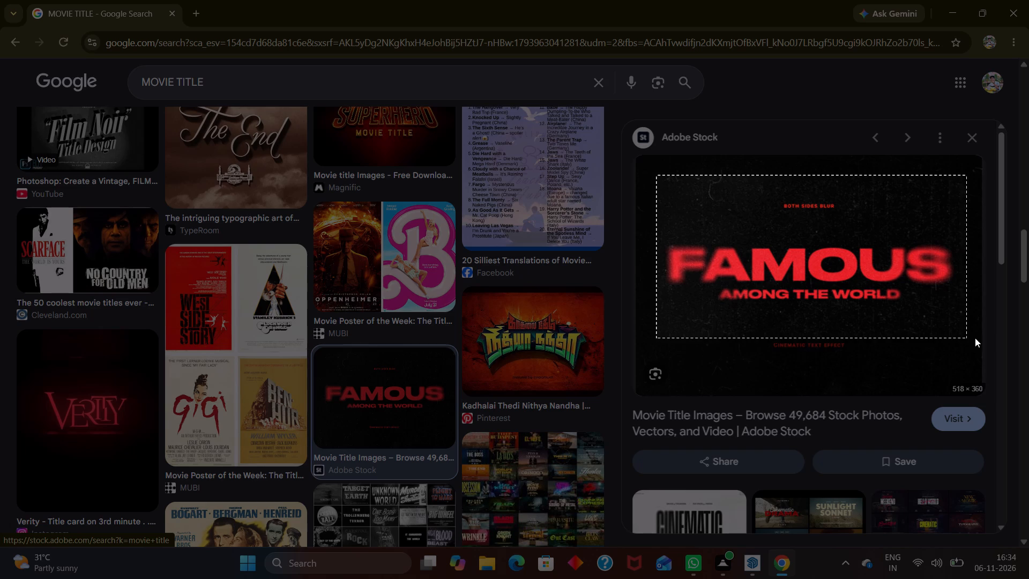
pyautogui.moveTo(975, 338); pyautogui.dragTo(979, 359)
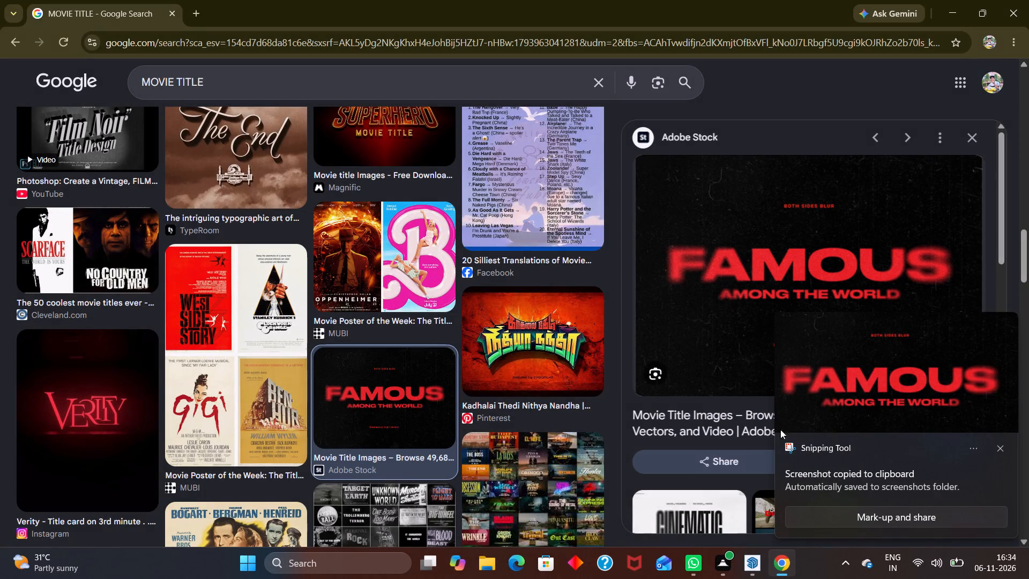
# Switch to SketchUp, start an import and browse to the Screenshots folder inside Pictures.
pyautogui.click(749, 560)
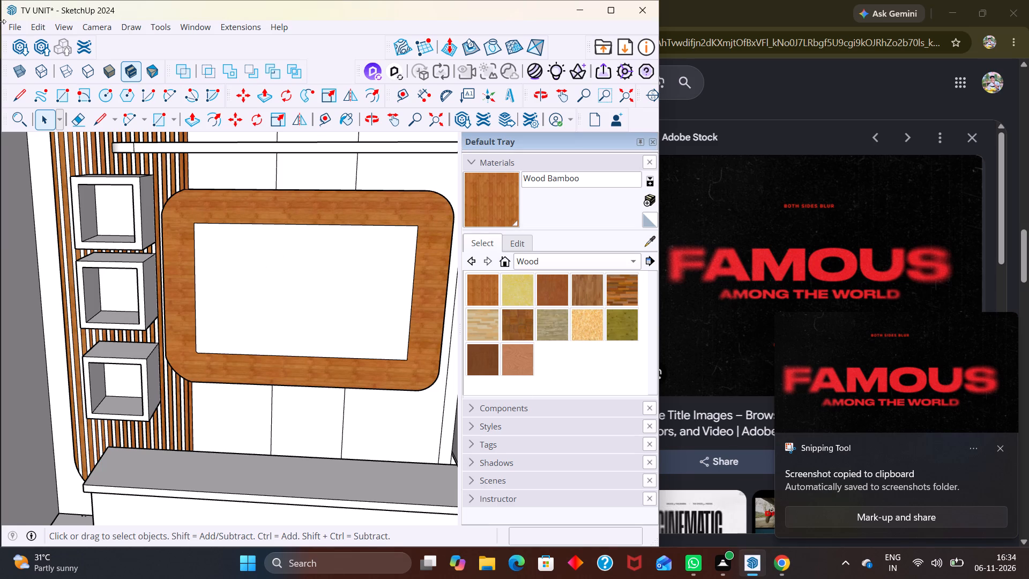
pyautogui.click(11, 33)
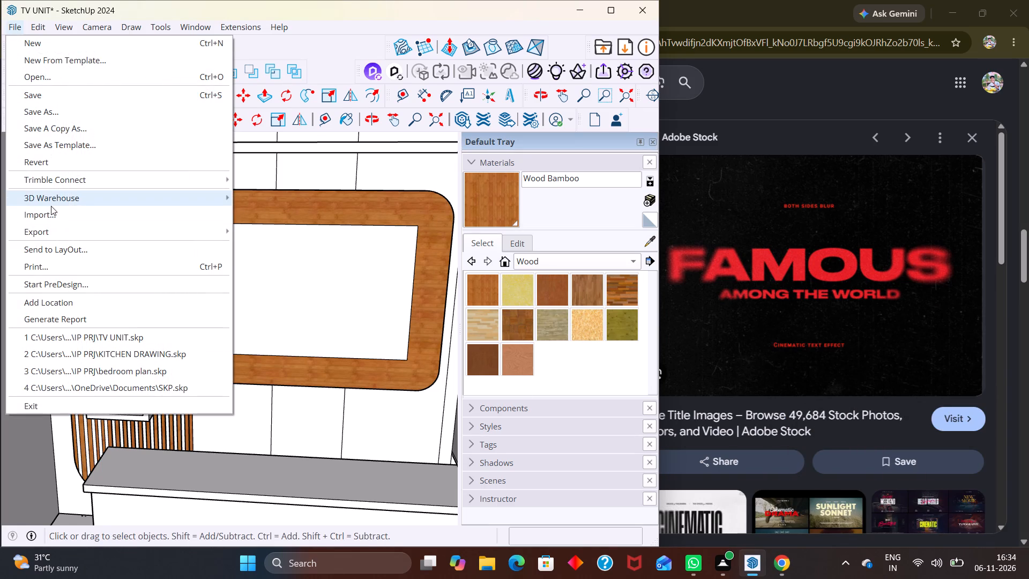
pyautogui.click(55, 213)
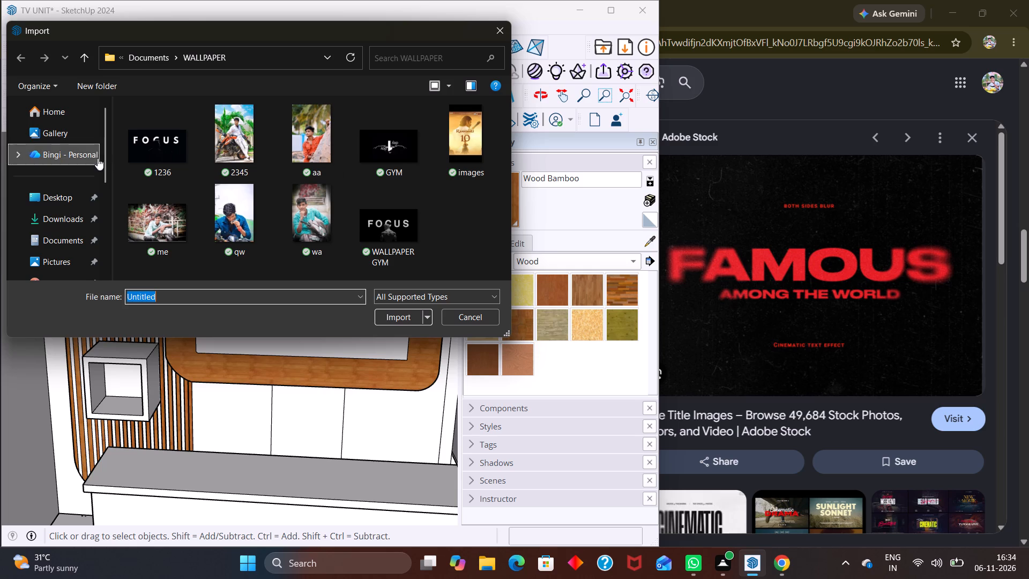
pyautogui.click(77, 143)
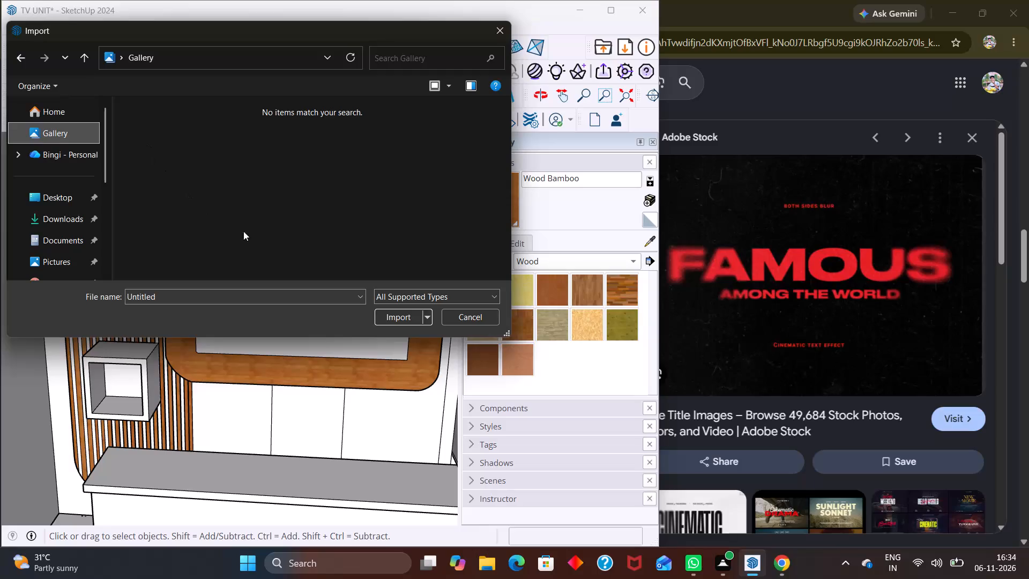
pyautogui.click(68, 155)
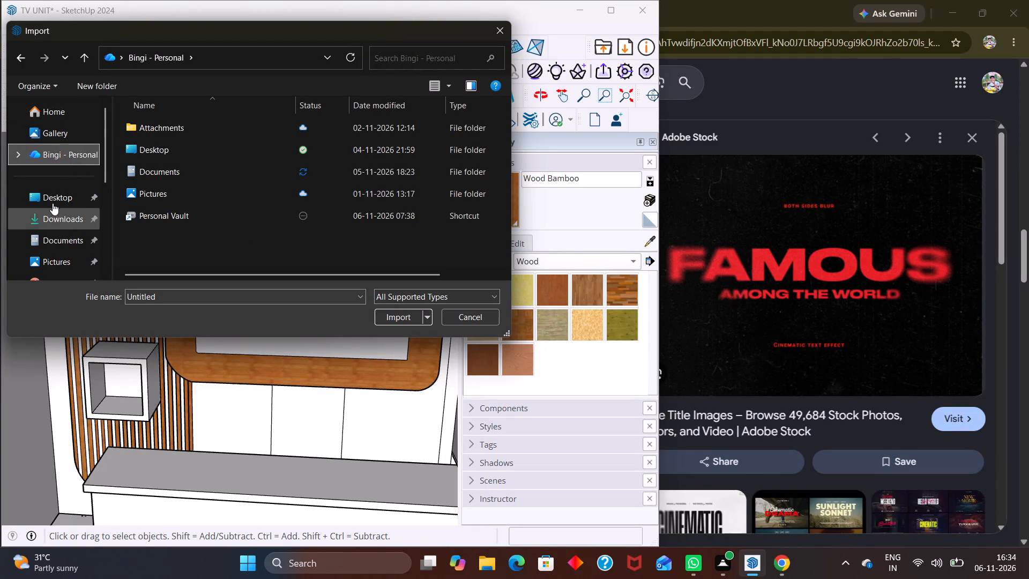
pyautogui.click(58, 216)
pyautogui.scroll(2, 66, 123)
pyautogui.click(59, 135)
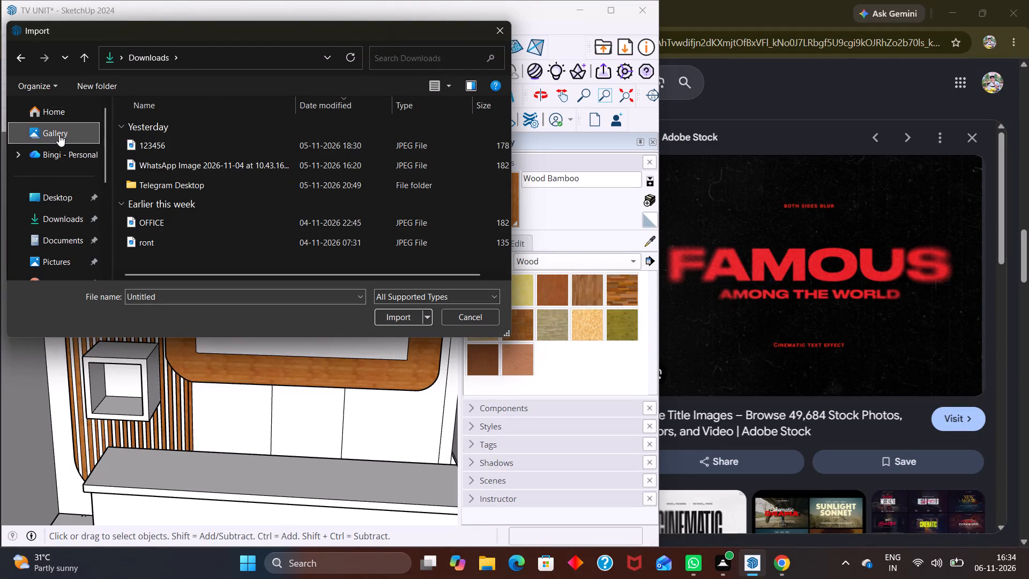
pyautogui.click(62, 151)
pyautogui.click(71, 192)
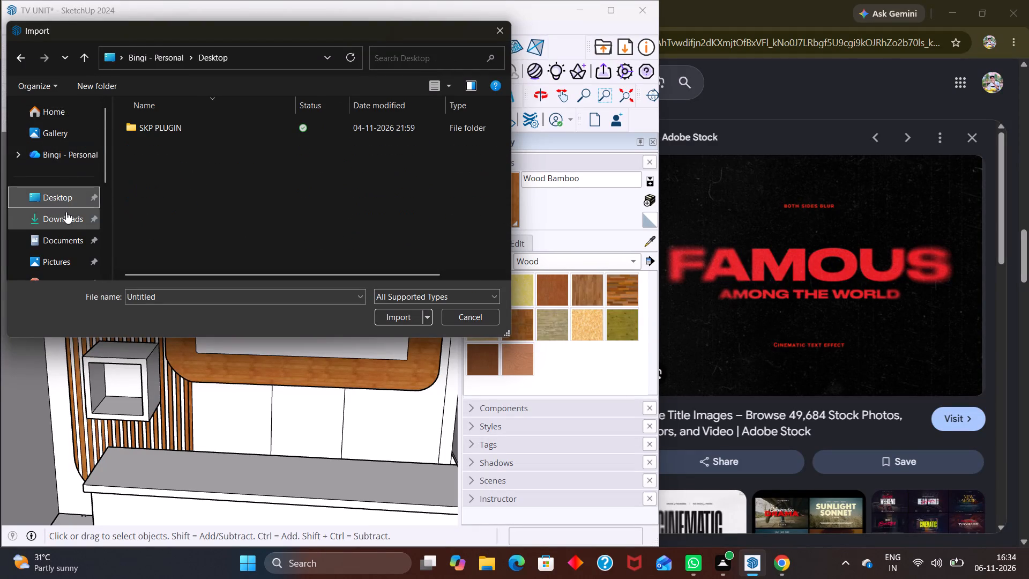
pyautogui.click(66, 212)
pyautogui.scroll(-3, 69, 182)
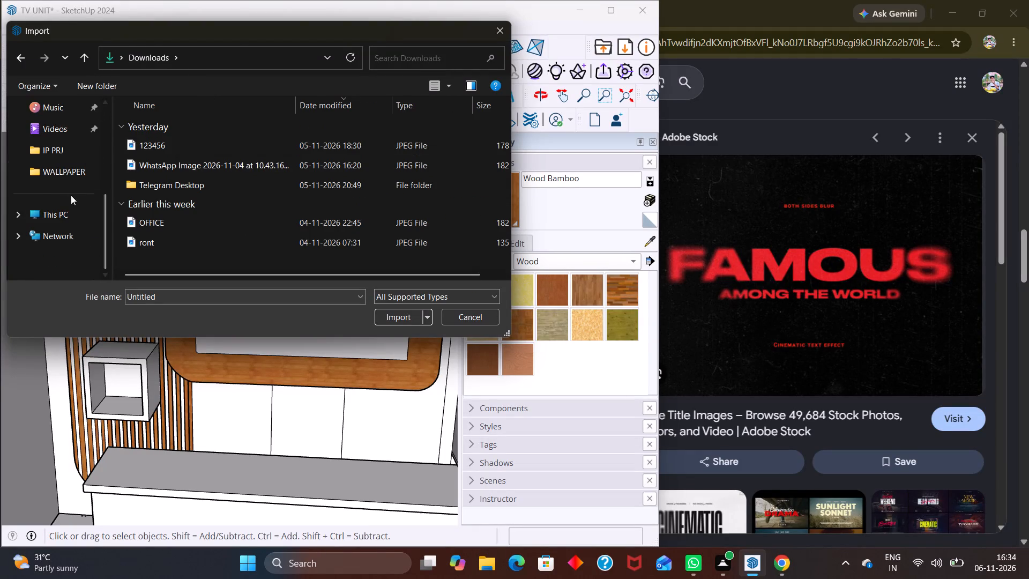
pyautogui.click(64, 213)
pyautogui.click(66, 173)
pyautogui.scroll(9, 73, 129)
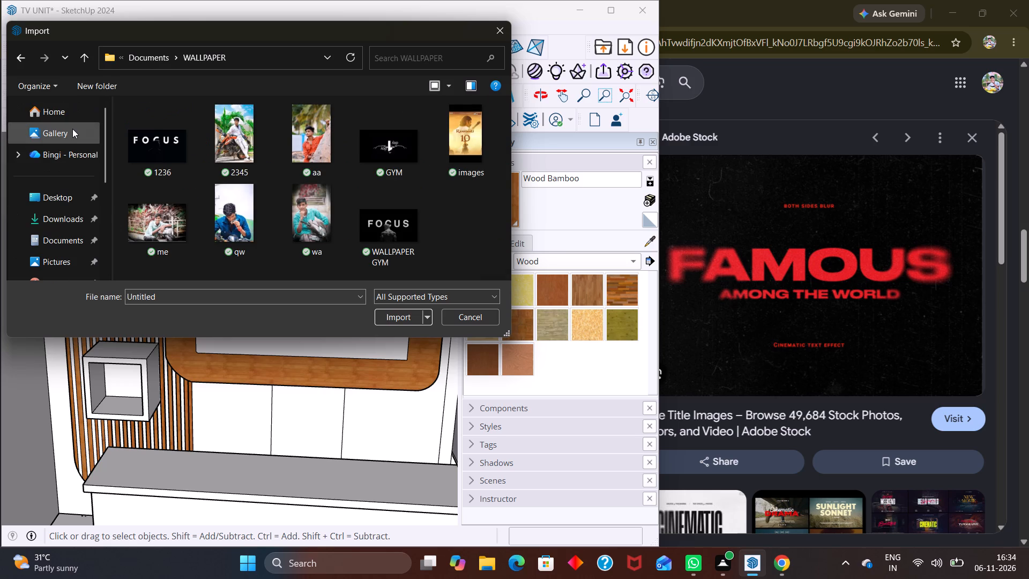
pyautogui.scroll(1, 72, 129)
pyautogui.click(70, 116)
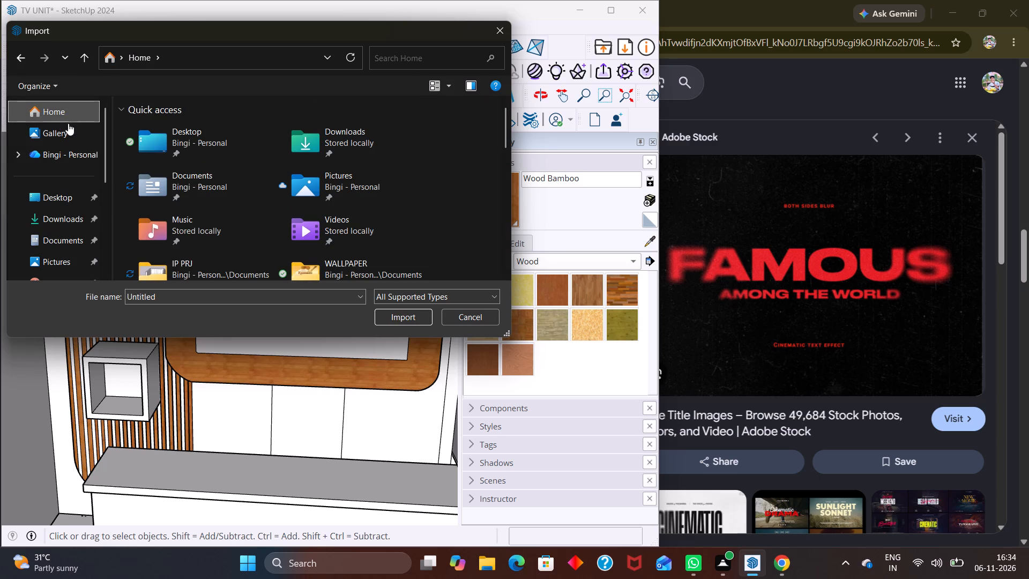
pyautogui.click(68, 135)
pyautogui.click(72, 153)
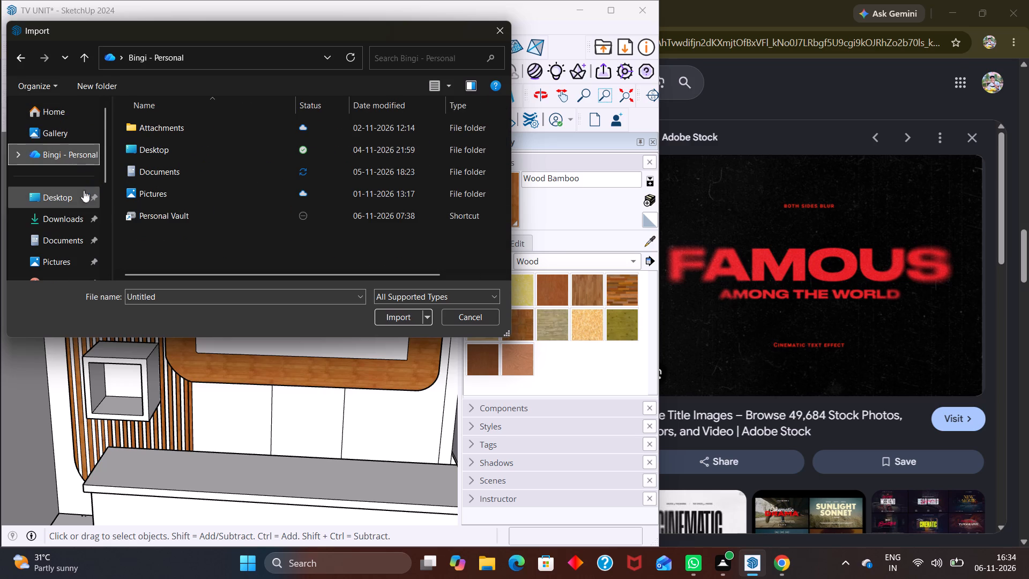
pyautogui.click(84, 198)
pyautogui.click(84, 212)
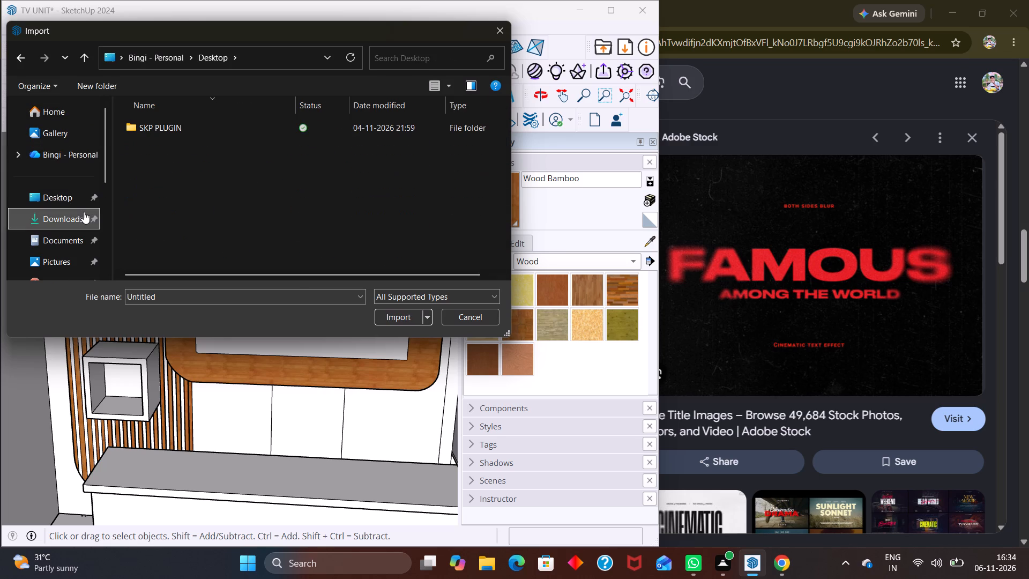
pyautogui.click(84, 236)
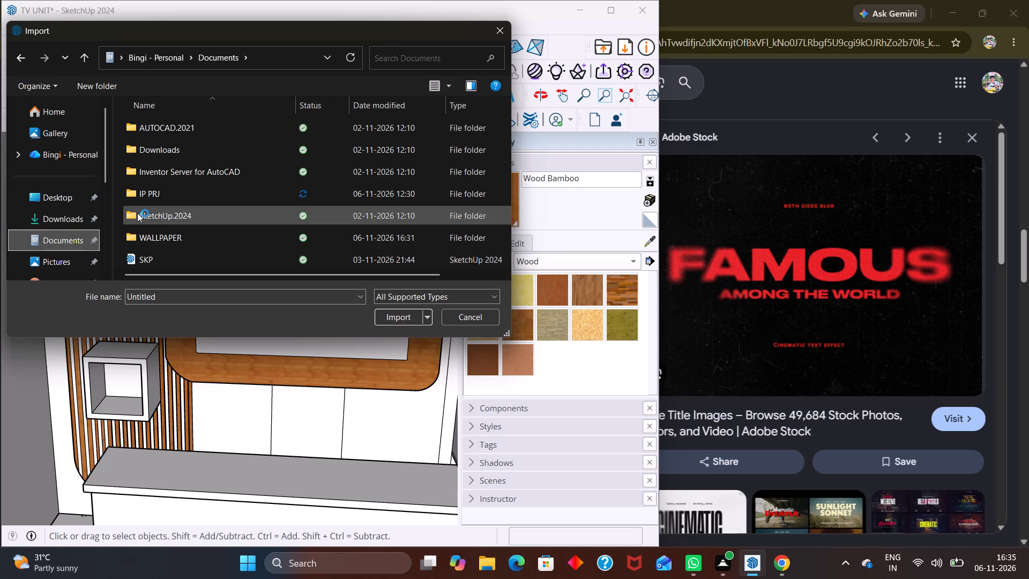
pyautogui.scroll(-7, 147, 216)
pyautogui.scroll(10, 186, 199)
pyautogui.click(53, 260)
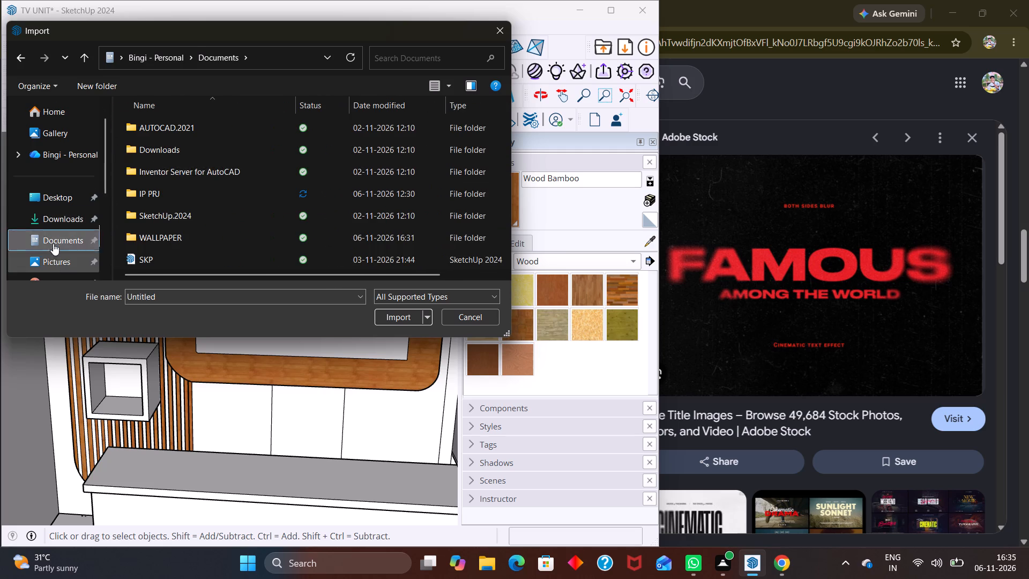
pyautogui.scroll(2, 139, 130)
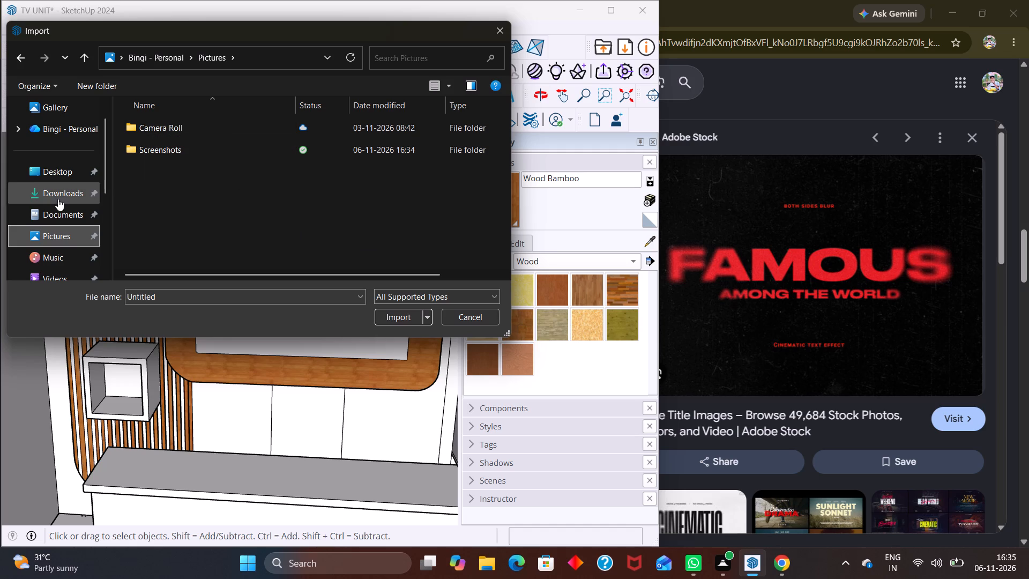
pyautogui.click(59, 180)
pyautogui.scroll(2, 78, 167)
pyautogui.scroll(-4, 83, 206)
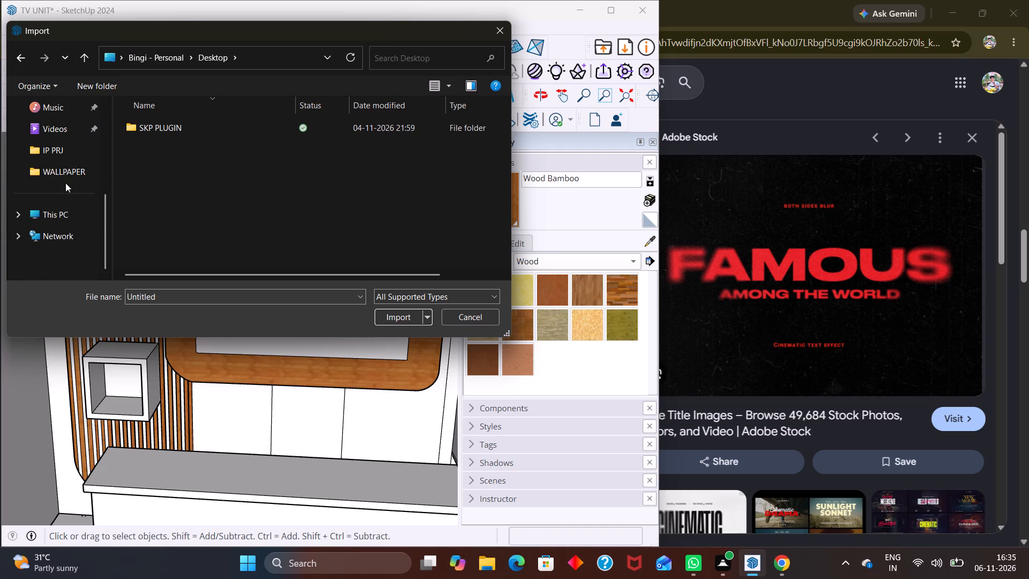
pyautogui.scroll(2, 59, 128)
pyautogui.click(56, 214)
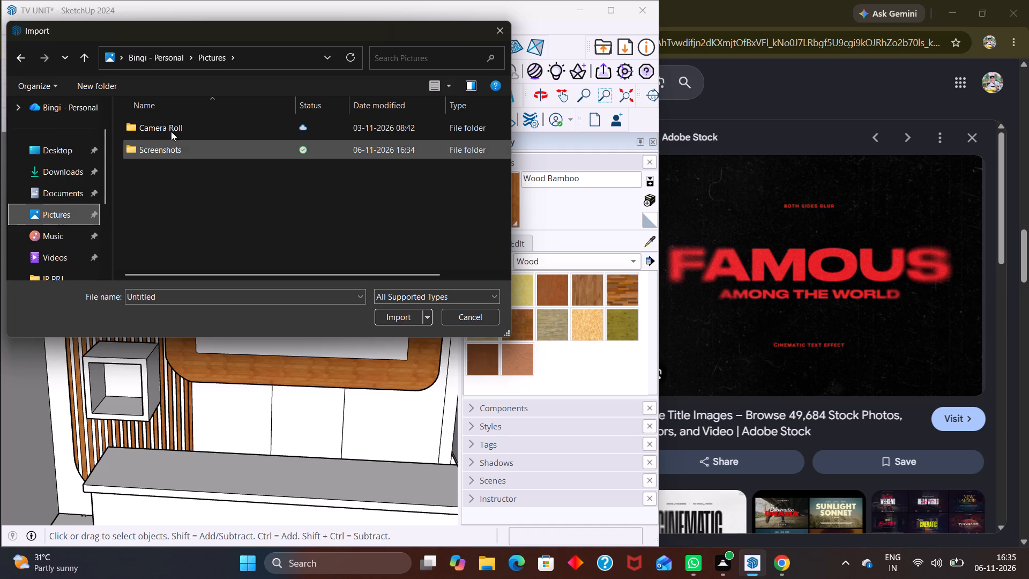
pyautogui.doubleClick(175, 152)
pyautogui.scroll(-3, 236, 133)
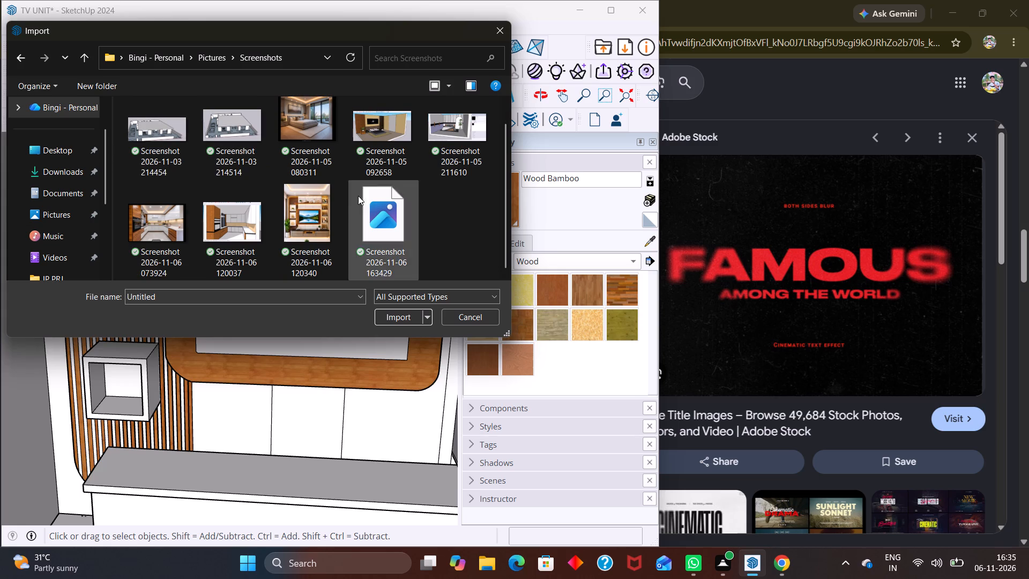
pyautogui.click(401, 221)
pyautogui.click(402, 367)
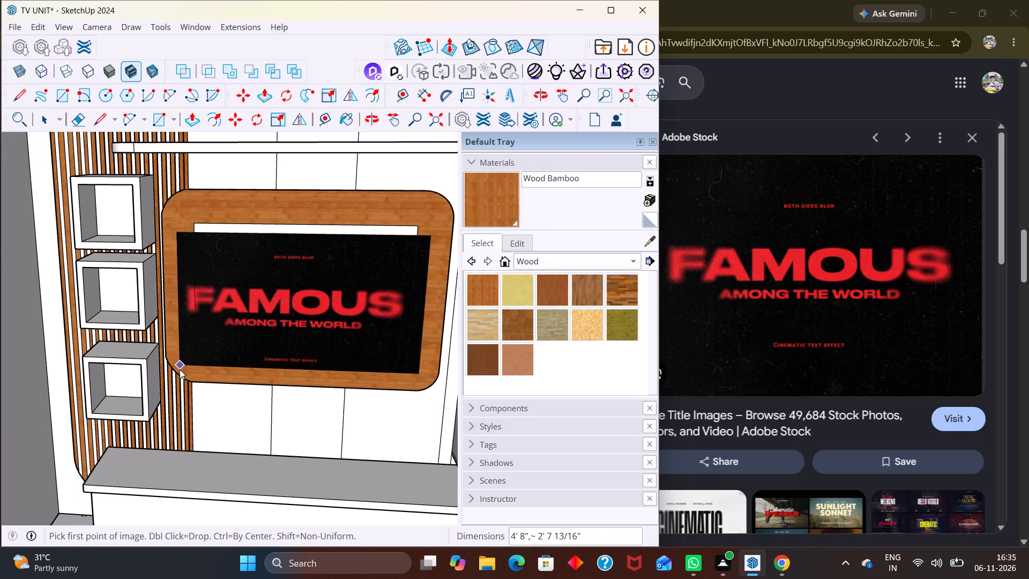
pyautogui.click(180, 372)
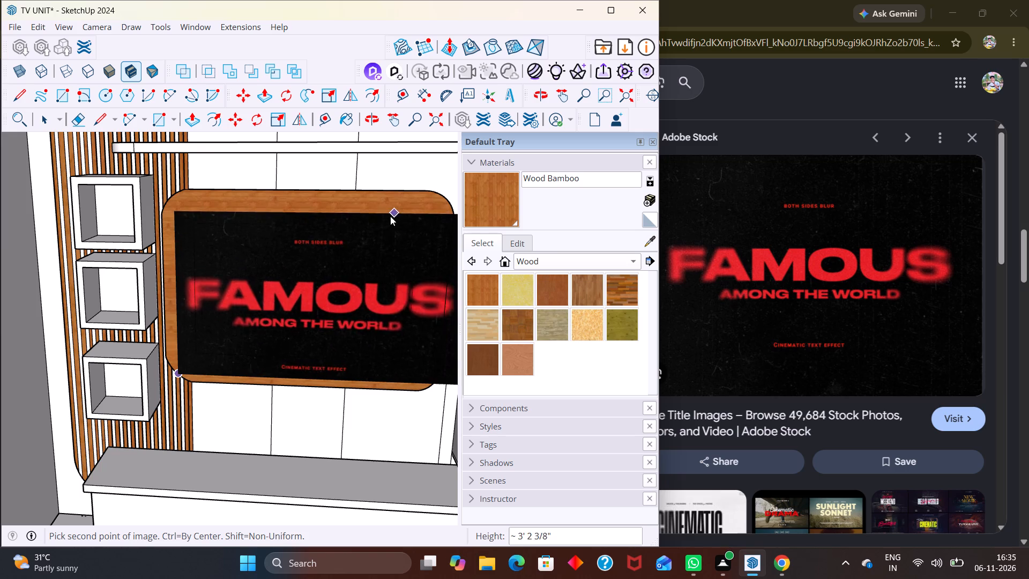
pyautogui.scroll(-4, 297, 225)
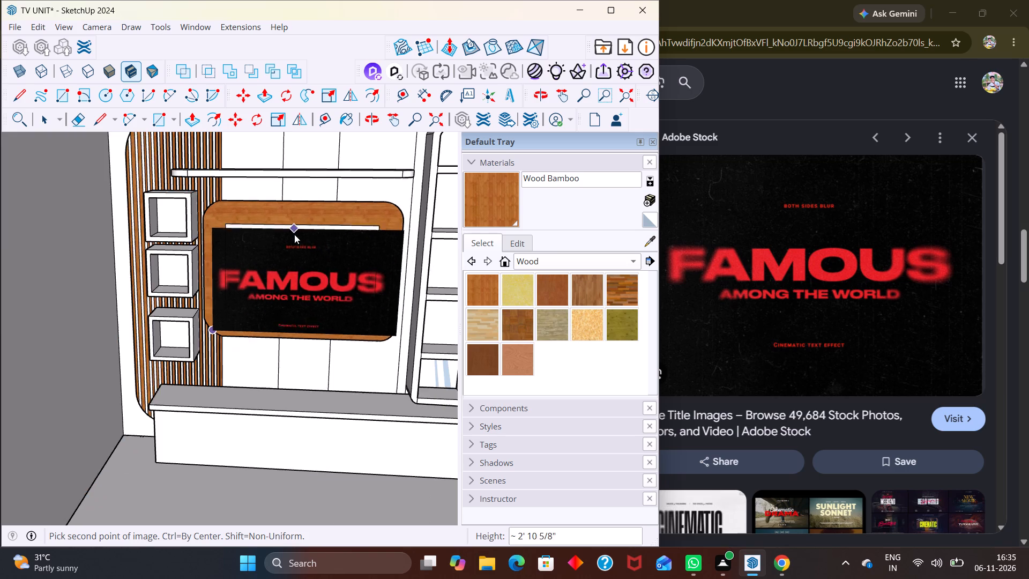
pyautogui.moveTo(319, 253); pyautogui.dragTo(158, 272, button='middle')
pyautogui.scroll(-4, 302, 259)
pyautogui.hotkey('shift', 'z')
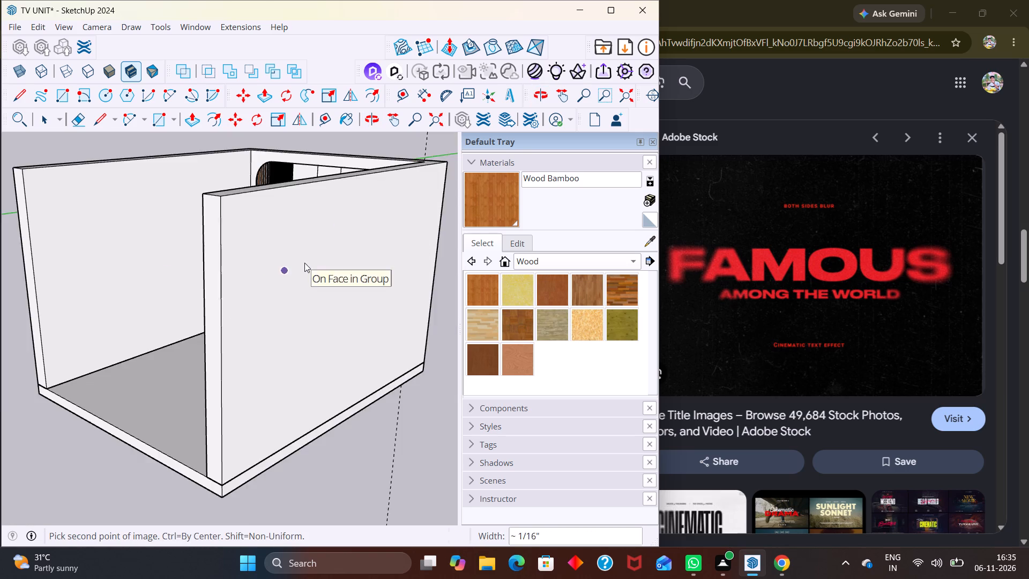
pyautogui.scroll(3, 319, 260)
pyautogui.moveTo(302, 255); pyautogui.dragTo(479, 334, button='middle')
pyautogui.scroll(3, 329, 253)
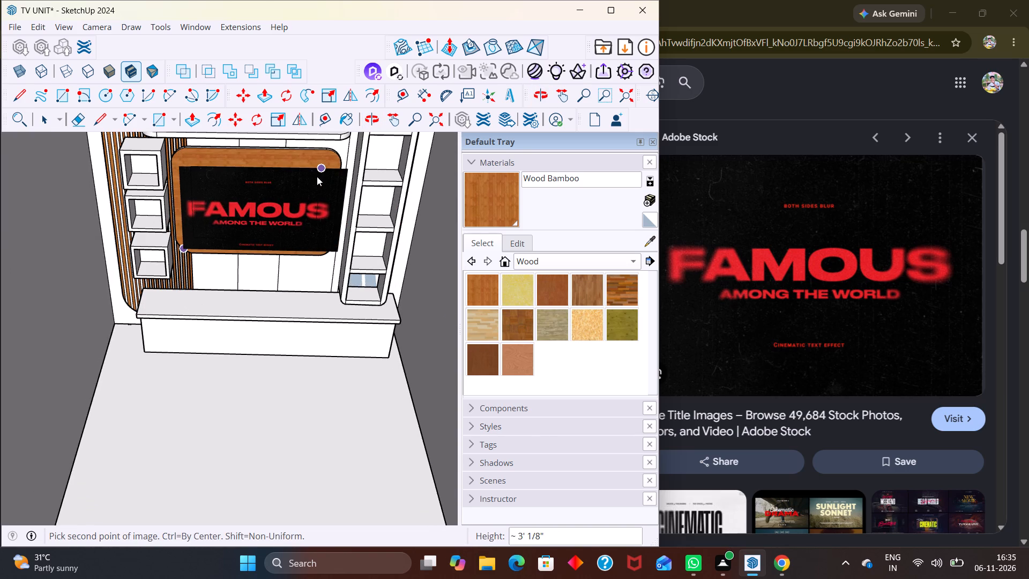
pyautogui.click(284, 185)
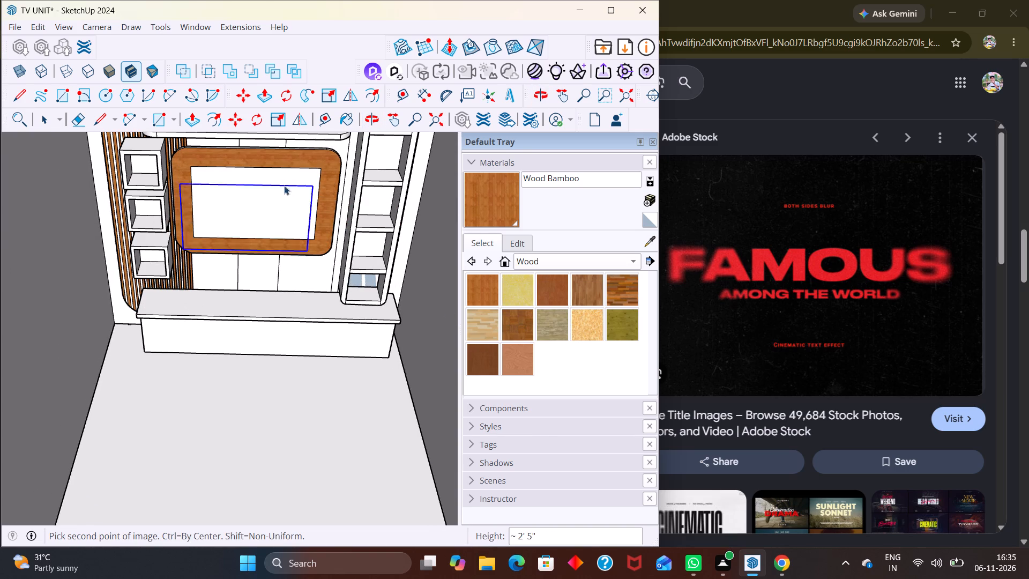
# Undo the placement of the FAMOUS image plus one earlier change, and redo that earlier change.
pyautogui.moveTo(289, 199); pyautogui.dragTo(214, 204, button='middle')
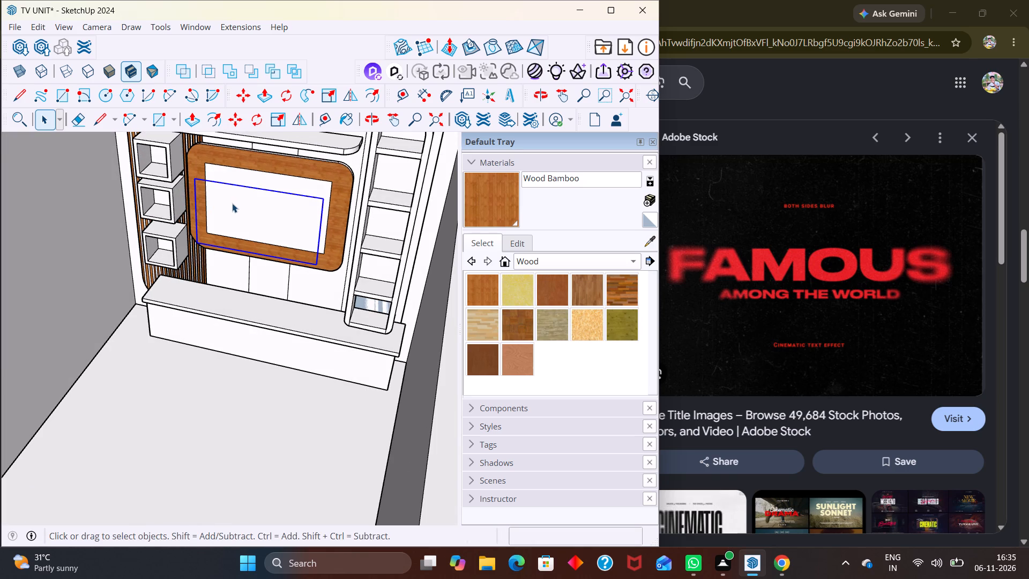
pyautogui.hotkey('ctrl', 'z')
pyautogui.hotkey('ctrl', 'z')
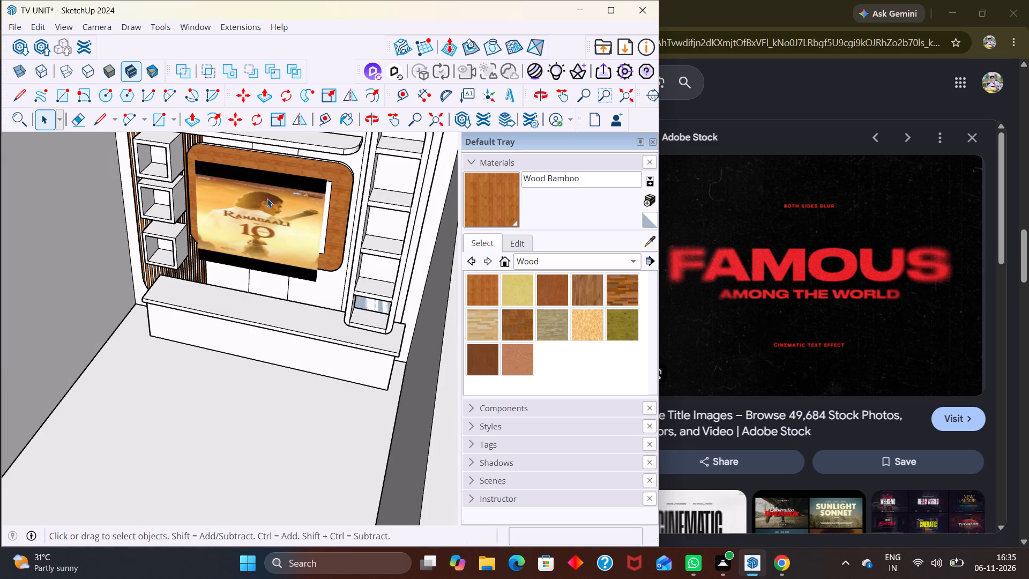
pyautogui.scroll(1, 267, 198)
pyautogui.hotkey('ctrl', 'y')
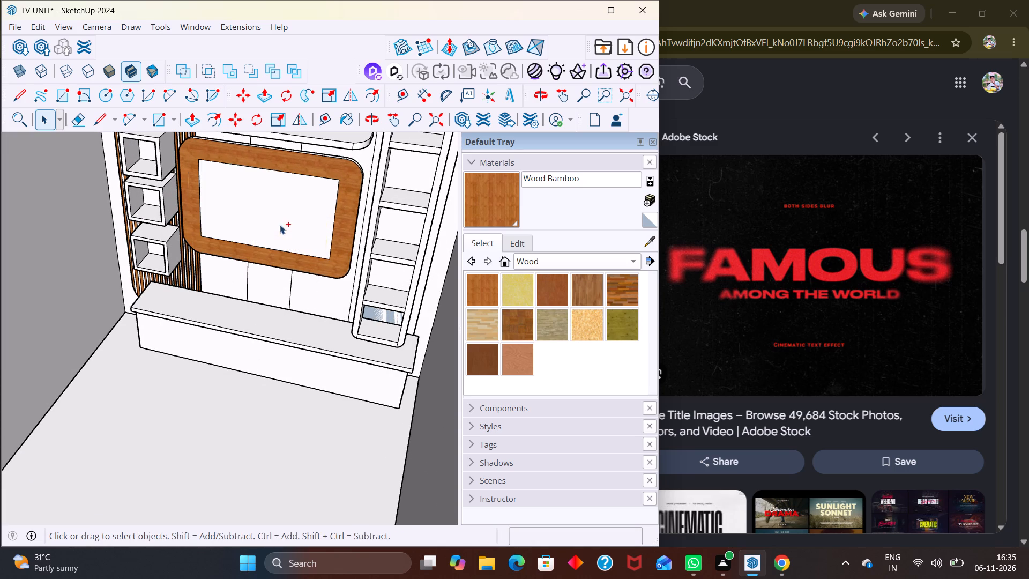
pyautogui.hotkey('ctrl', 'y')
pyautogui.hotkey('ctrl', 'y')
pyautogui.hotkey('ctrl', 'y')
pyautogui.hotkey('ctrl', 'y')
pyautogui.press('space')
# Switch to Google Chrome and close its window.
pyautogui.click(978, 139)
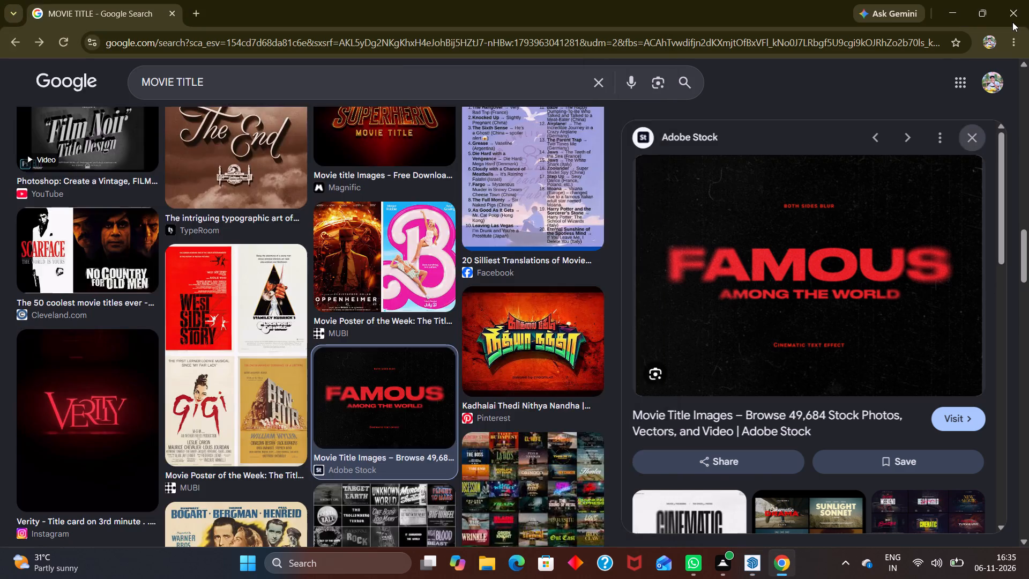
pyautogui.click(1012, 6)
# Examine the TV wall unit from several angles alongside the reference picture.
pyautogui.moveTo(406, 273); pyautogui.dragTo(467, 210, button='middle')
pyautogui.scroll(-7, 372, 224)
pyautogui.moveTo(314, 284); pyautogui.dragTo(320, 238, button='middle')
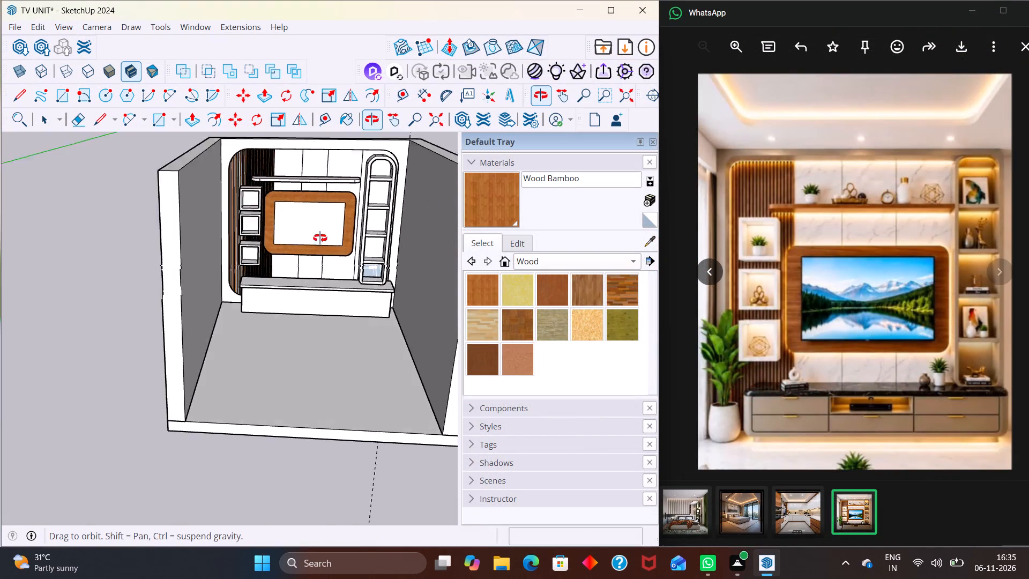
pyautogui.moveTo(320, 238); pyautogui.dragTo(318, 167, button='middle')
pyautogui.scroll(6, 319, 167)
pyautogui.moveTo(333, 206); pyautogui.dragTo(295, 219, button='middle')
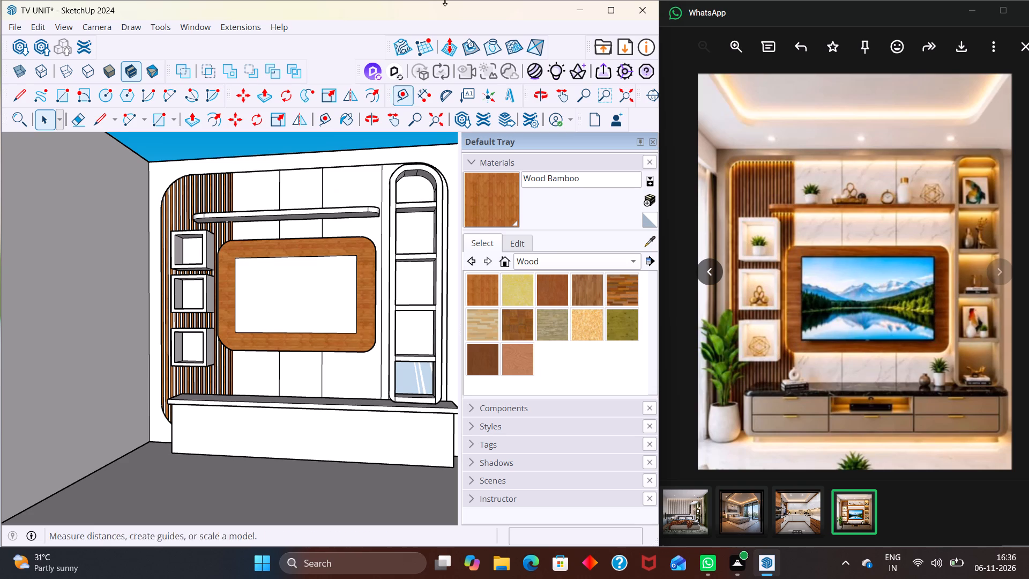
pyautogui.scroll(-8, 393, 38)
pyautogui.moveTo(317, 268); pyautogui.dragTo(281, 294, button='middle')
pyautogui.scroll(1, 284, 294)
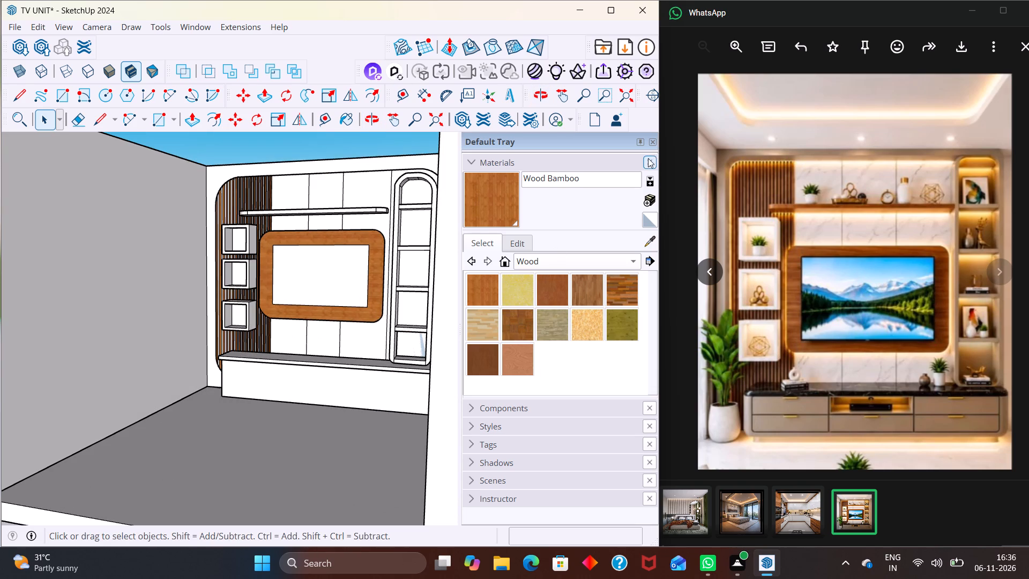
# Examine the TV wall unit and the surrounding room from several angles.
pyautogui.click(650, 143)
pyautogui.moveTo(391, 223); pyautogui.dragTo(449, 243, button='middle')
pyautogui.scroll(-6, 330, 281)
pyautogui.moveTo(400, 311); pyautogui.dragTo(377, 315, button='middle')
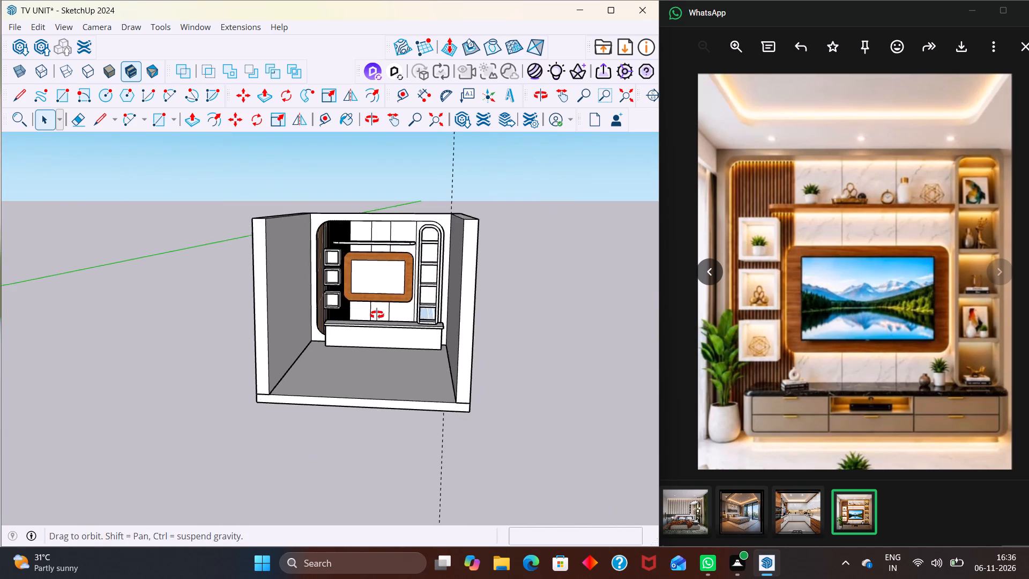
pyautogui.moveTo(377, 315); pyautogui.dragTo(323, 318, button='middle')
pyautogui.scroll(5, 323, 318)
pyautogui.scroll(-1, 363, 298)
pyautogui.moveTo(354, 300); pyautogui.dragTo(357, 315, button='middle')
pyautogui.scroll(-1, 354, 300)
pyautogui.moveTo(388, 309); pyautogui.dragTo(402, 304, button='middle')
pyautogui.scroll(2, 365, 266)
# Paint the long floating shelf above the TV panel with the Wood Bamboo material.
pyautogui.moveTo(360, 266); pyautogui.dragTo(393, 258, button='middle')
pyautogui.scroll(3, 359, 234)
pyautogui.moveTo(361, 248); pyautogui.dragTo(376, 236, button='middle')
pyautogui.scroll(1, 412, 198)
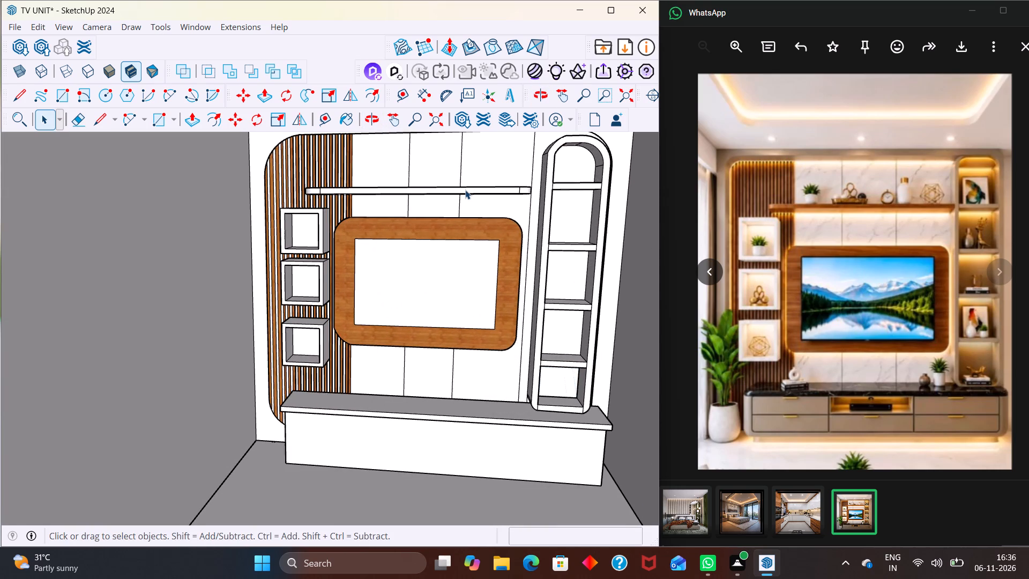
pyautogui.scroll(1, 465, 190)
pyautogui.press('b')
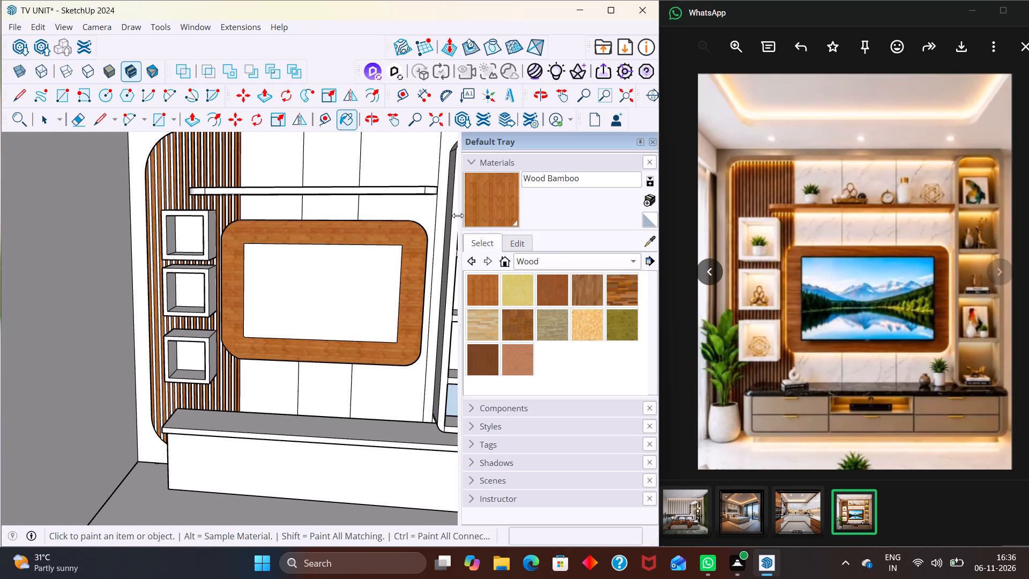
pyautogui.click(489, 287)
pyautogui.scroll(2, 352, 200)
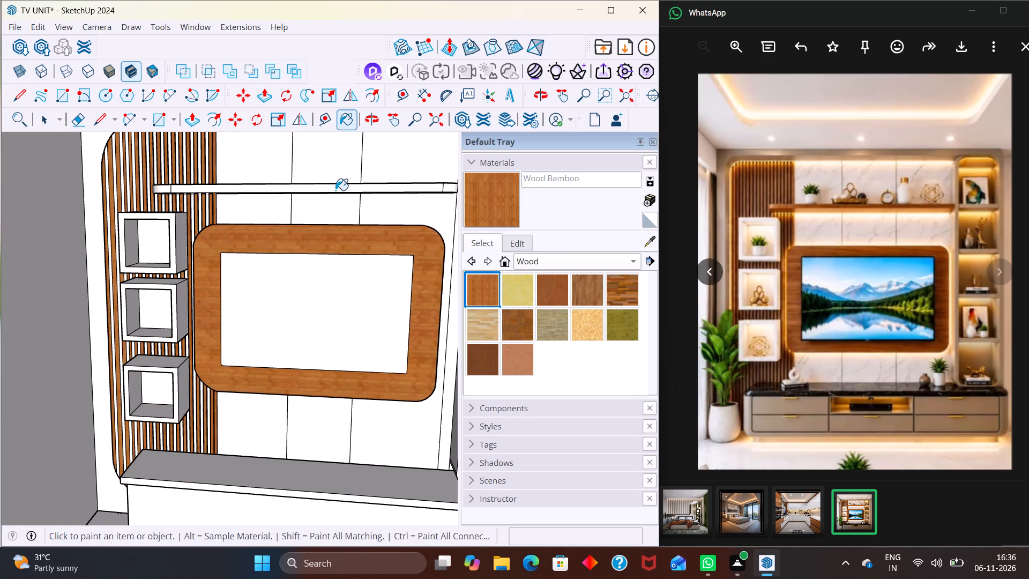
pyautogui.click(335, 190)
pyautogui.scroll(-3, 335, 190)
pyautogui.moveTo(351, 214); pyautogui.dragTo(263, 262, button='middle')
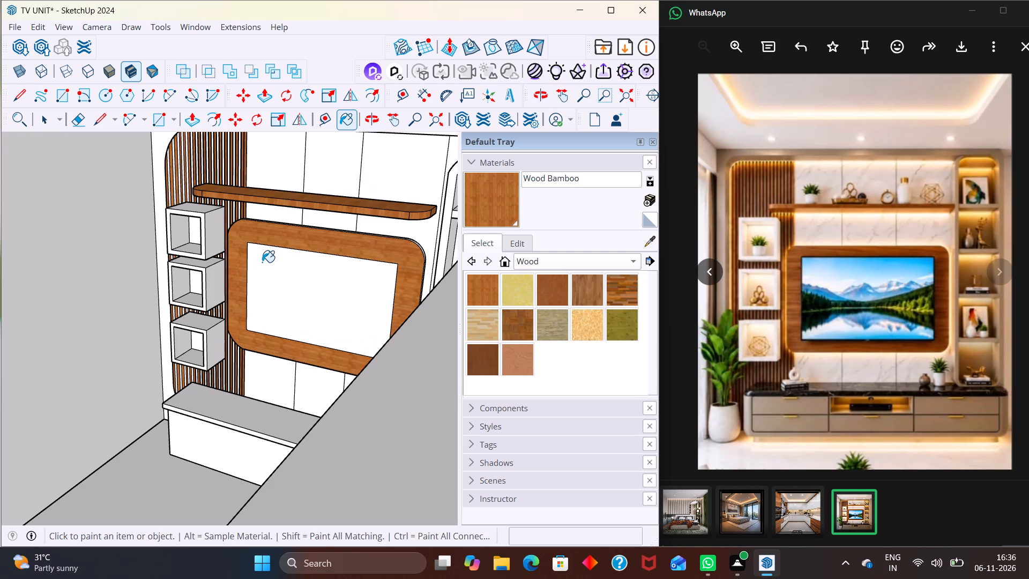
pyautogui.moveTo(263, 262); pyautogui.dragTo(334, 244, button='middle')
pyautogui.scroll(-3, 316, 236)
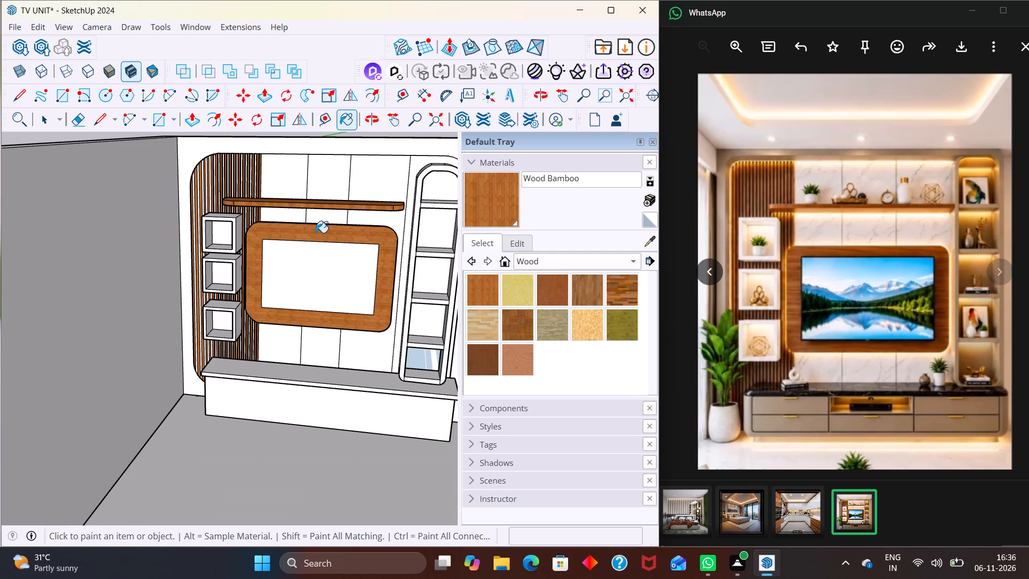
pyautogui.scroll(-1, 326, 276)
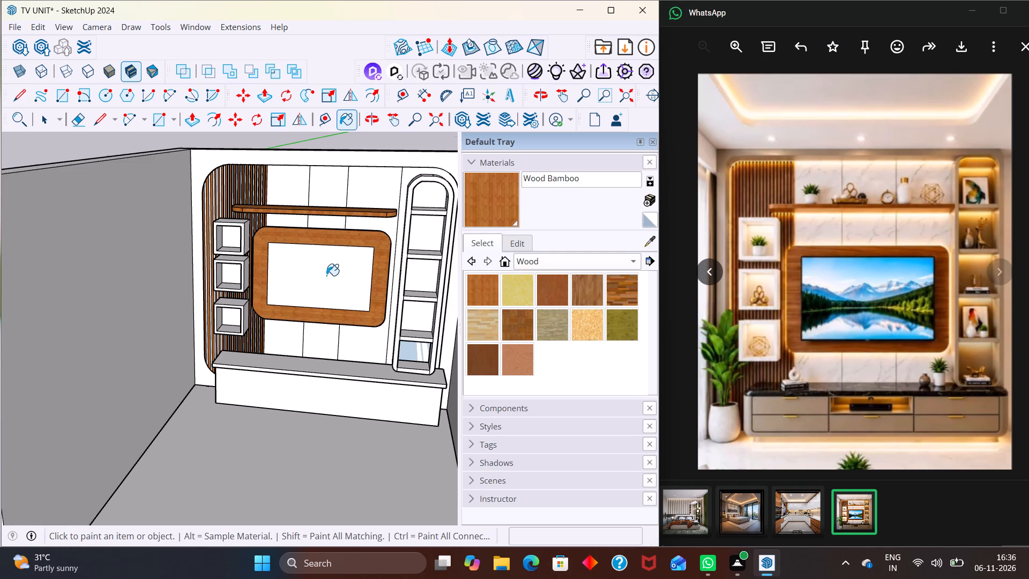
pyautogui.scroll(-1, 344, 304)
pyautogui.moveTo(344, 308); pyautogui.dragTo(368, 289, button='middle')
pyautogui.press('space')
pyautogui.scroll(3, 326, 284)
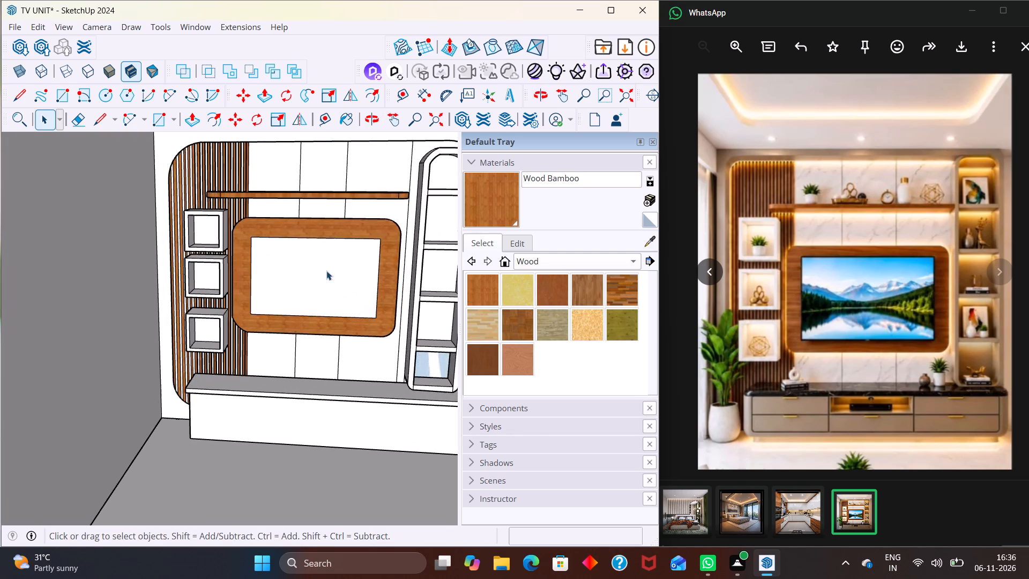
pyautogui.moveTo(333, 276); pyautogui.dragTo(299, 275, button='middle')
pyautogui.scroll(2, 314, 177)
pyautogui.moveTo(333, 188); pyautogui.dragTo(318, 150, button='middle')
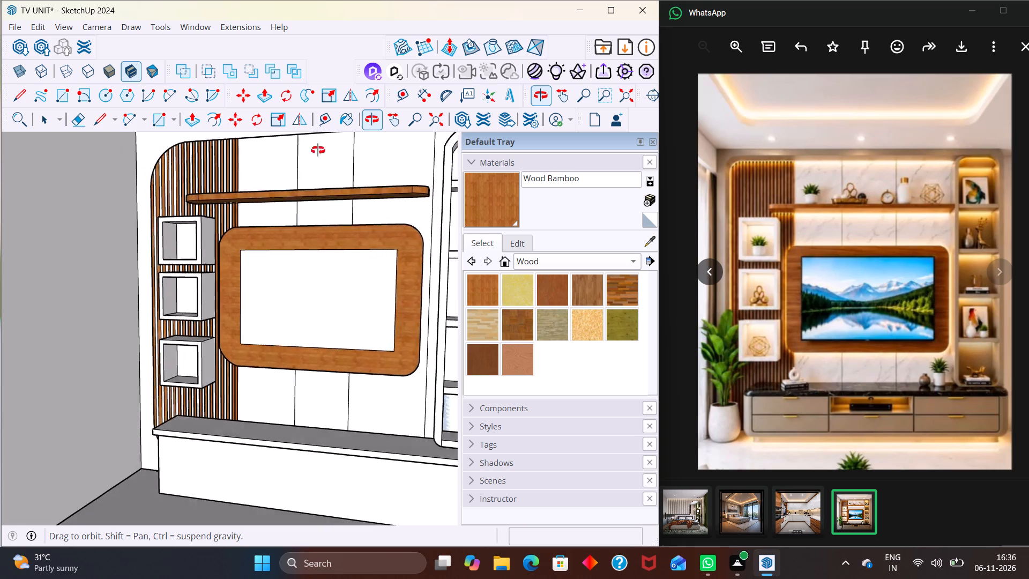
pyautogui.moveTo(318, 150); pyautogui.dragTo(269, 259, button='middle')
pyautogui.scroll(-2, 307, 292)
pyautogui.moveTo(295, 319); pyautogui.dragTo(387, 297, button='middle')
pyautogui.scroll(3, 286, 317)
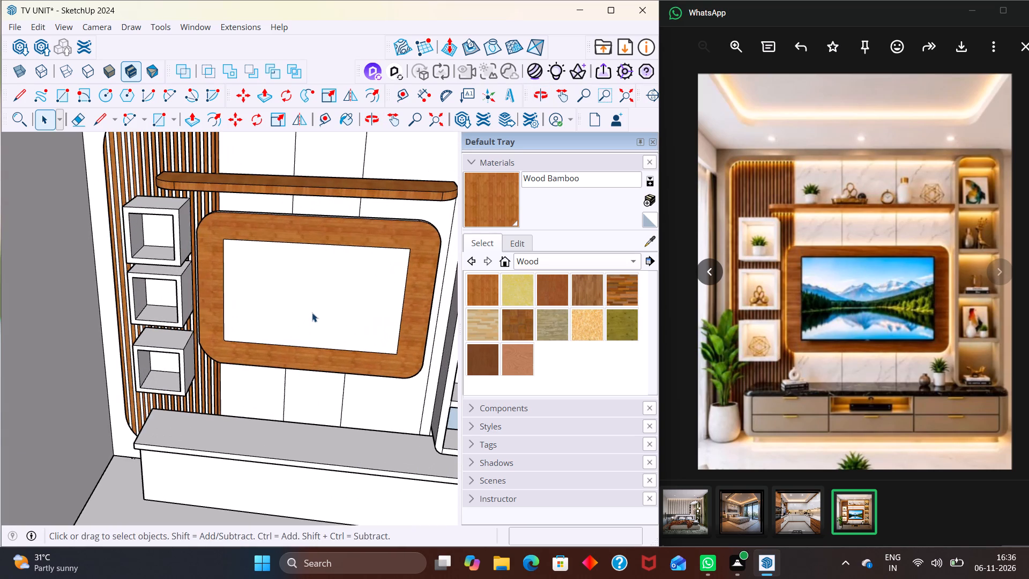
pyautogui.click(20, 27)
pyautogui.click(61, 212)
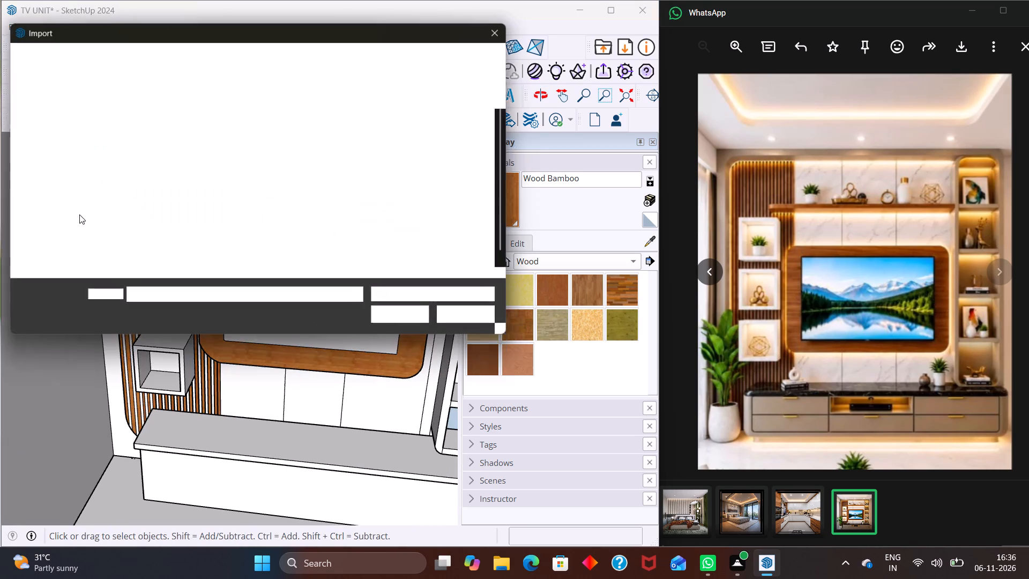
pyautogui.click(389, 232)
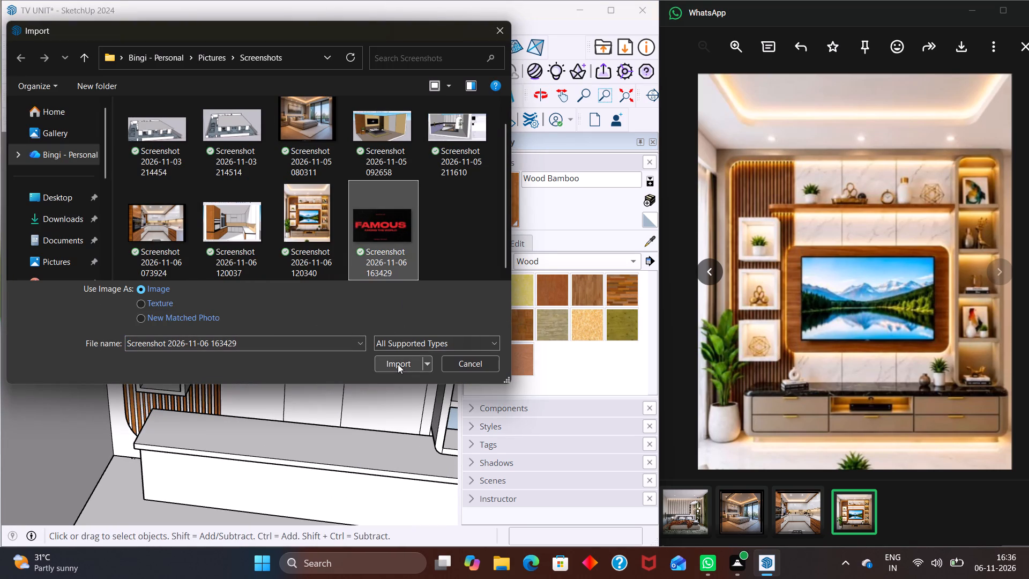
pyautogui.click(398, 364)
pyautogui.click(226, 343)
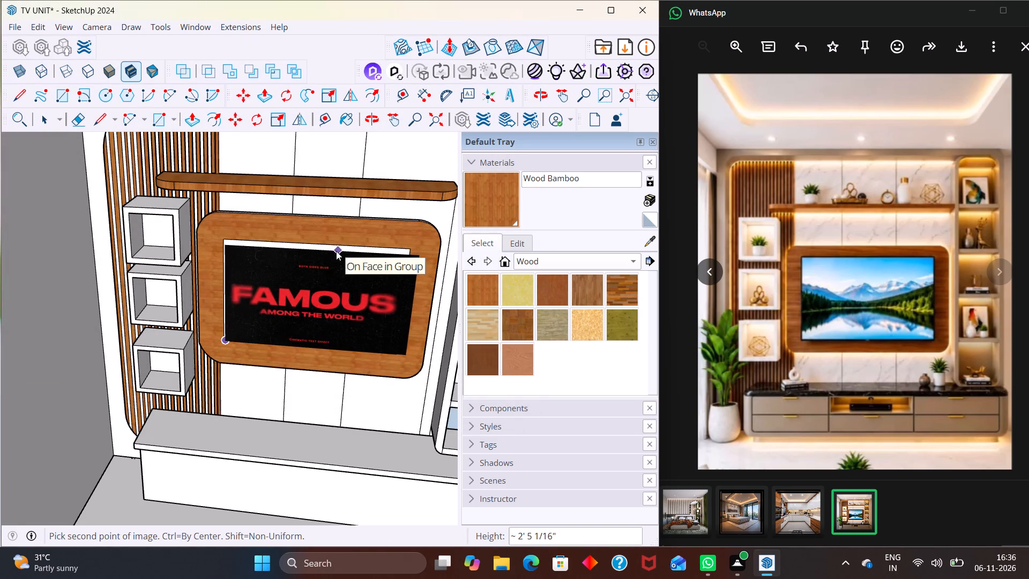
pyautogui.scroll(2, 316, 251)
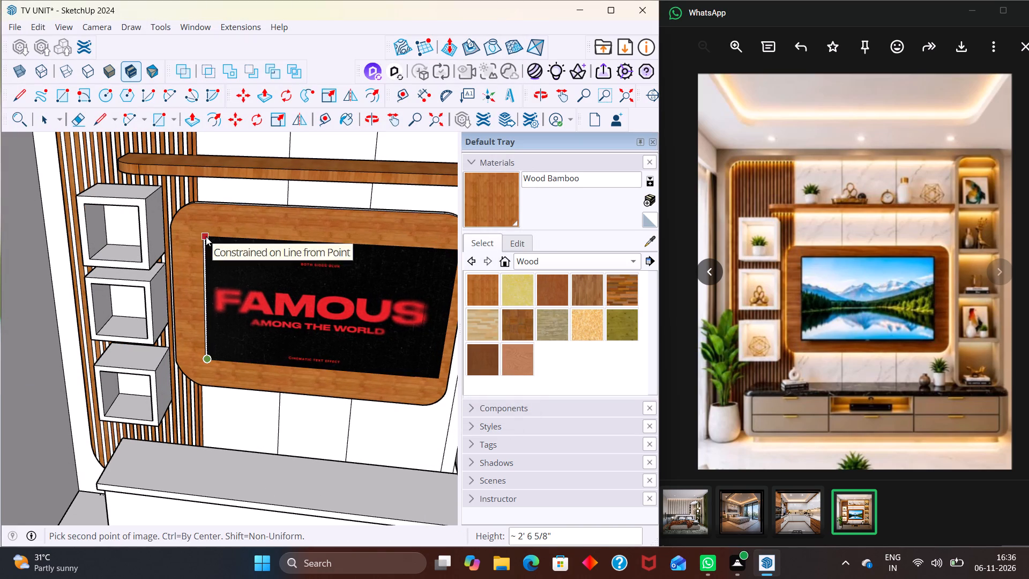
pyautogui.click(206, 236)
pyautogui.scroll(-6, 252, 261)
pyautogui.press('space')
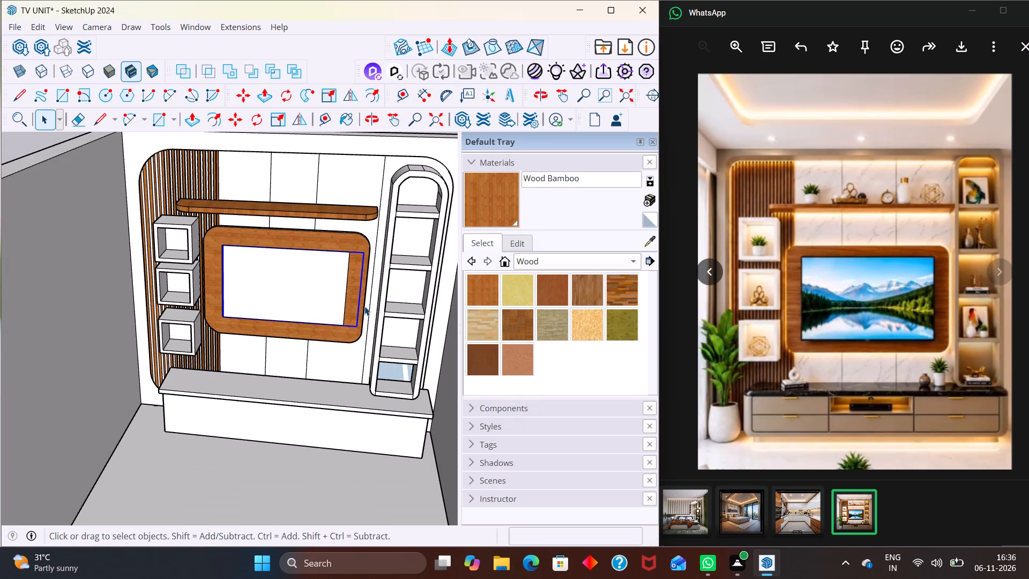
# Move the FAMOUS image by its lower-right corner onto the lower-right corner of the TV screen area.
pyautogui.moveTo(348, 311); pyautogui.dragTo(307, 311, button='middle')
pyautogui.scroll(3, 325, 287)
pyautogui.press('m')
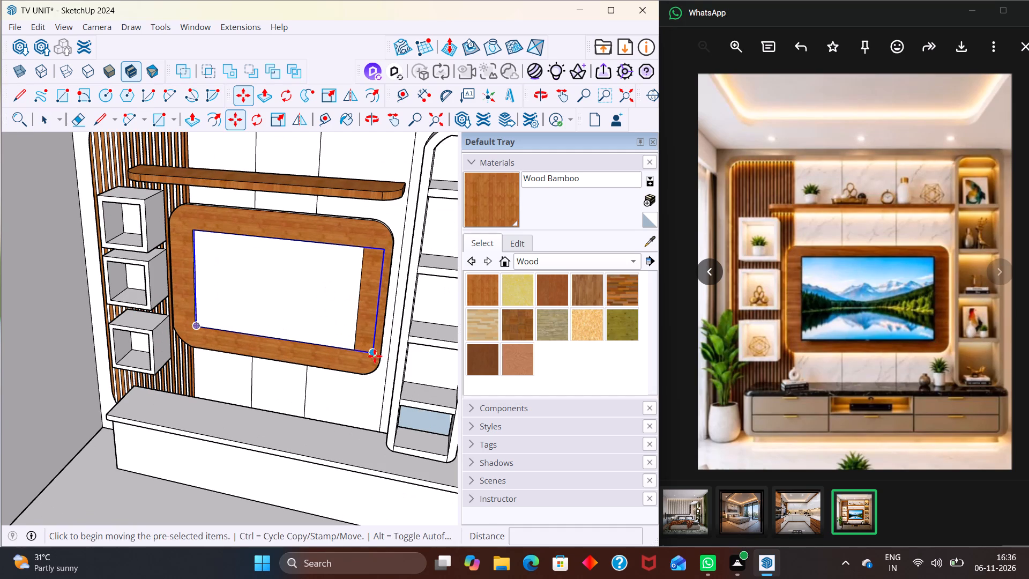
pyautogui.click(375, 356)
pyautogui.moveTo(389, 343); pyautogui.dragTo(269, 383, button='middle')
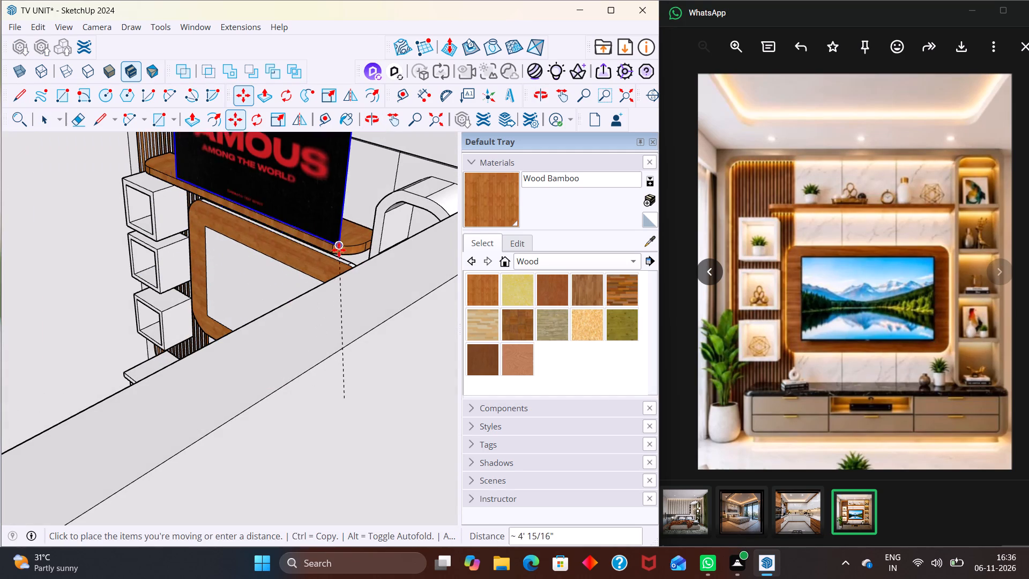
pyautogui.scroll(2, 339, 255)
pyautogui.click(346, 270)
pyautogui.moveTo(329, 291); pyautogui.dragTo(408, 289, button='middle')
pyautogui.scroll(-2, 287, 264)
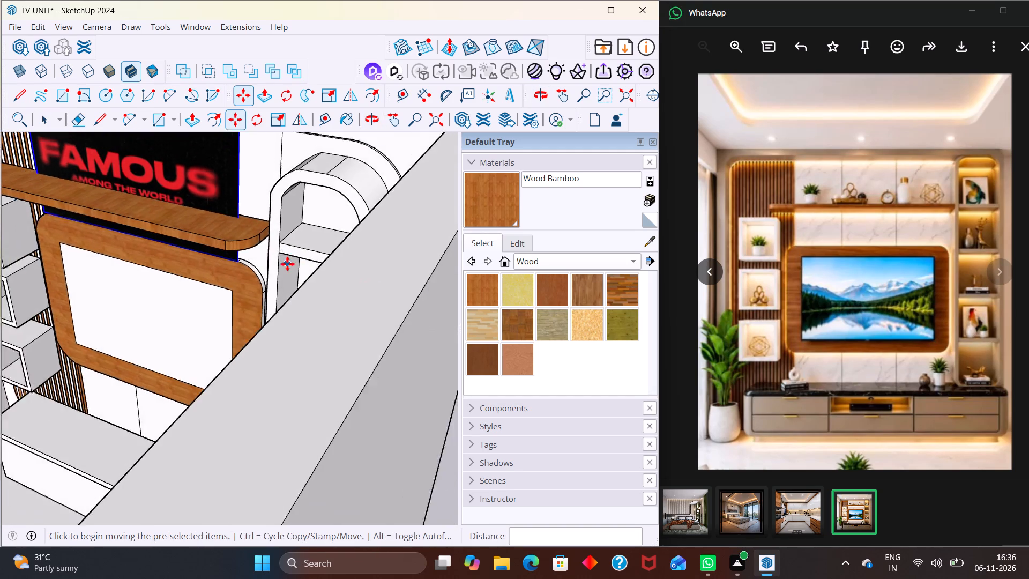
pyautogui.scroll(-2, 287, 264)
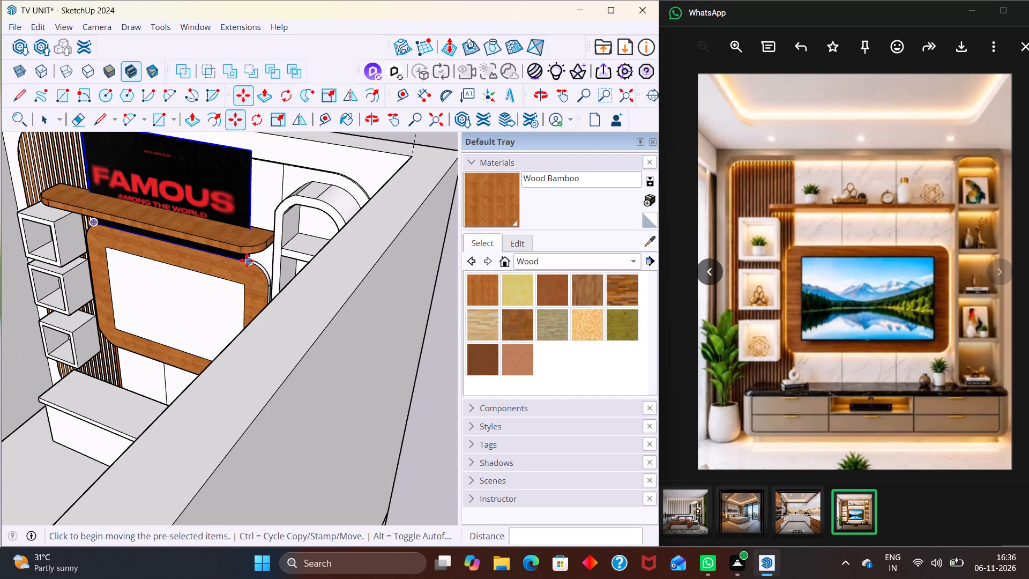
pyautogui.click(247, 261)
pyautogui.moveTo(260, 349); pyautogui.dragTo(452, 313, button='middle')
pyautogui.scroll(-1, 365, 335)
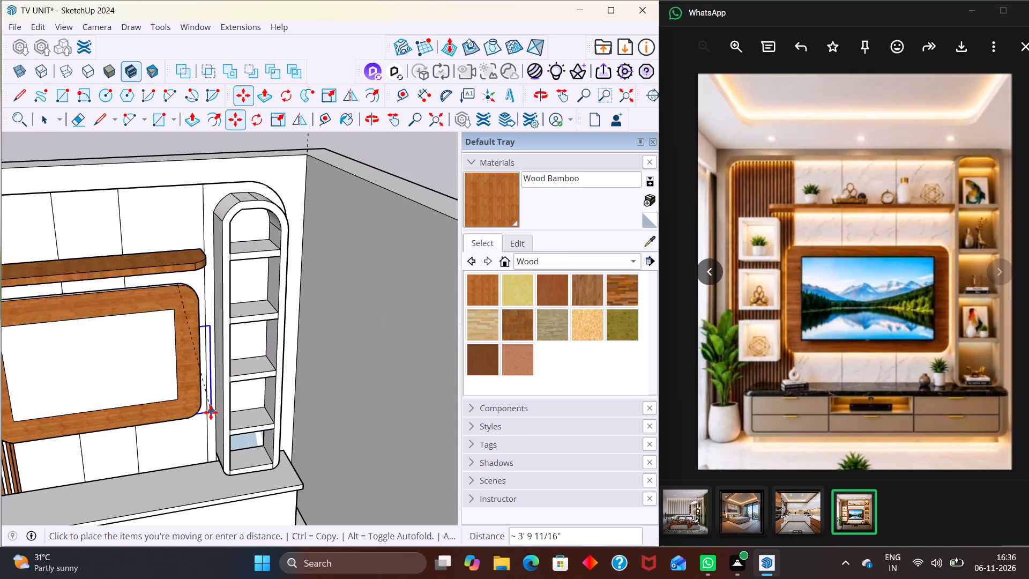
pyautogui.click(172, 401)
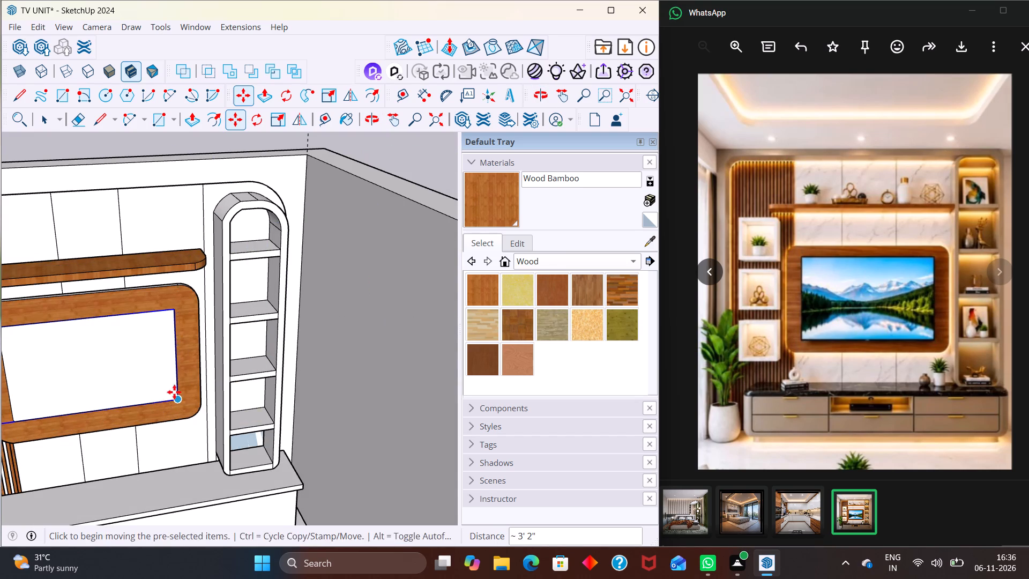
# Move the FAMOUS image about 2 1/2" forward, out in front of the TV screen face.
pyautogui.scroll(-3, 175, 391)
pyautogui.moveTo(181, 384); pyautogui.dragTo(154, 411, button='middle')
pyautogui.scroll(8, 190, 345)
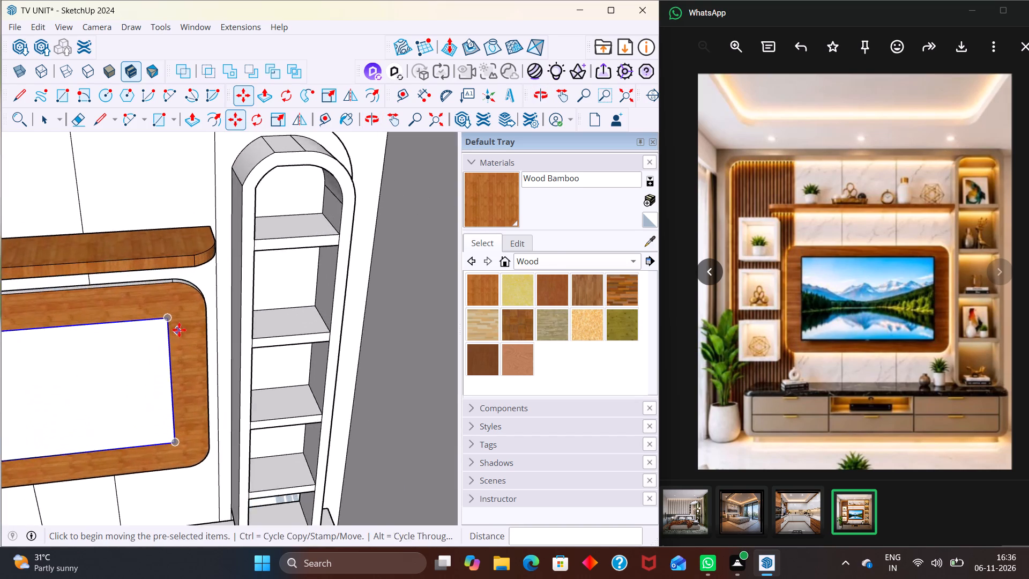
pyautogui.scroll(2, 179, 330)
pyautogui.moveTo(183, 331); pyautogui.dragTo(130, 354, button='middle')
pyautogui.click(167, 338)
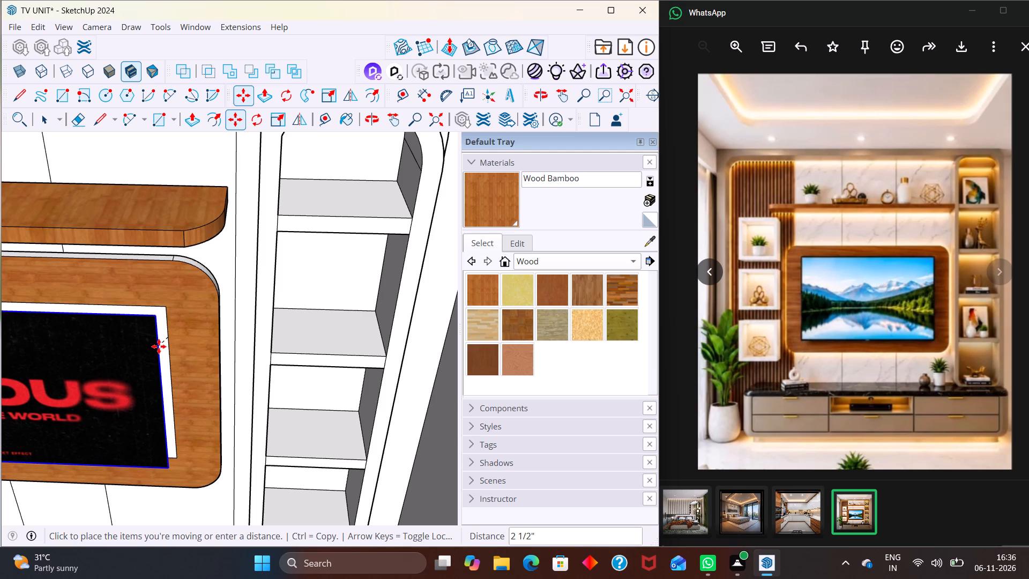
pyautogui.click(159, 345)
pyautogui.moveTo(205, 328); pyautogui.dragTo(308, 299, button='middle')
pyautogui.press('space')
# Scale the FAMOUS image to about 0.88 in width and 0.88 in height to fit the TV screen area.
pyautogui.scroll(-14, 236, 296)
pyautogui.scroll(11, 173, 340)
pyautogui.moveTo(165, 320); pyautogui.dragTo(107, 240, button='middle')
pyautogui.scroll(-3, 156, 259)
pyautogui.press('s')
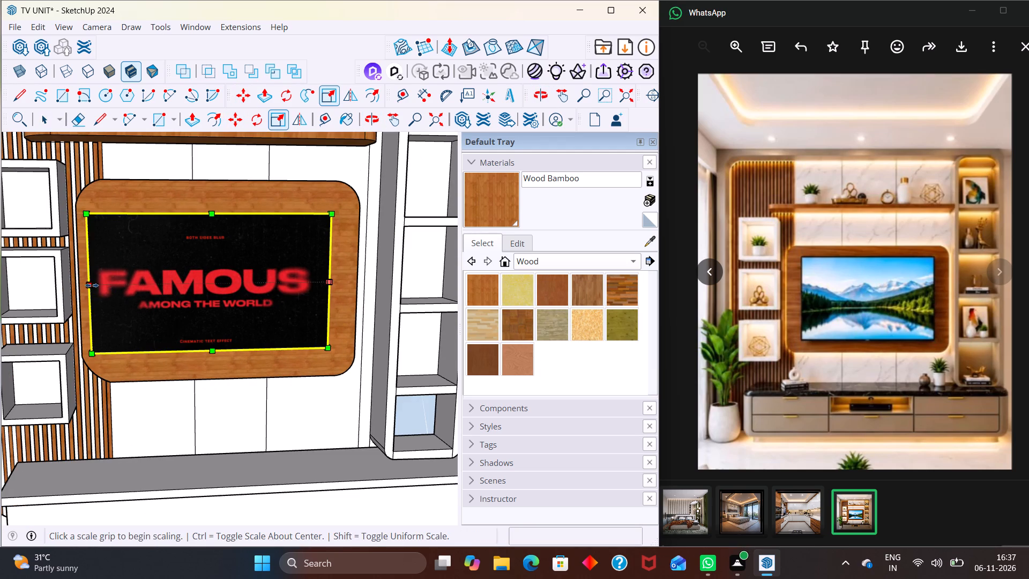
pyautogui.click(88, 285)
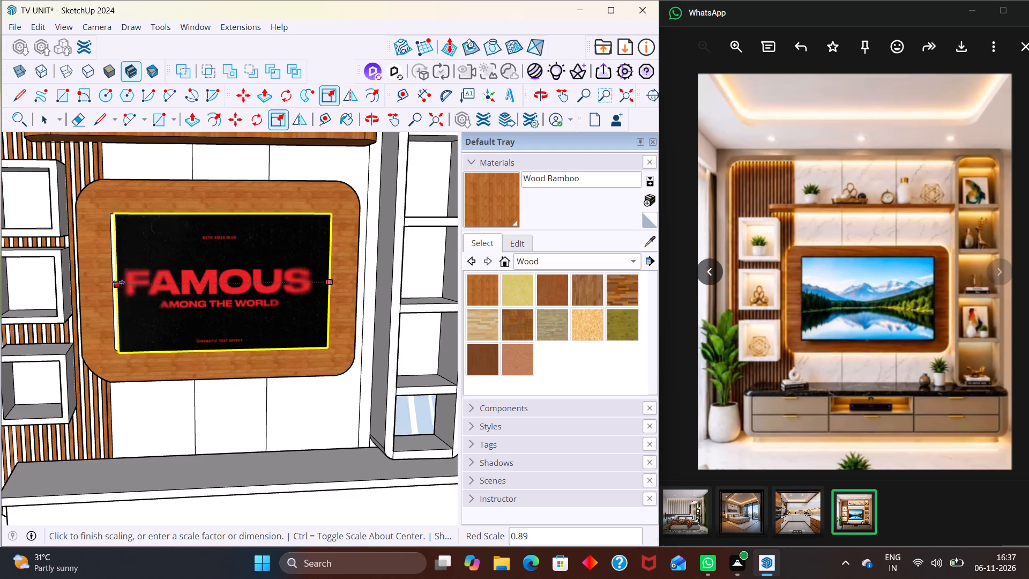
pyautogui.scroll(1, 115, 279)
pyautogui.moveTo(121, 272); pyautogui.dragTo(130, 348, button='middle')
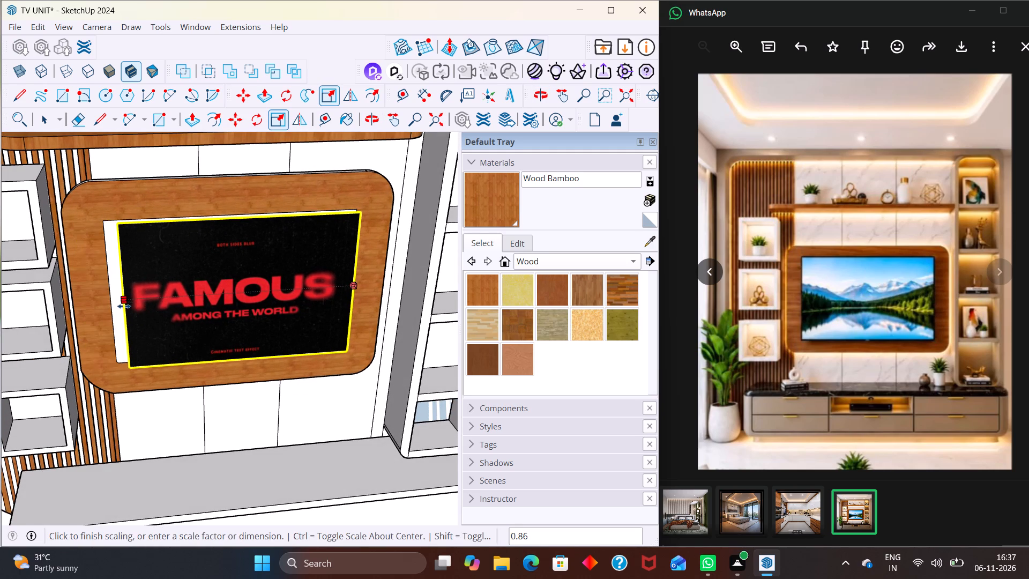
pyautogui.click(118, 306)
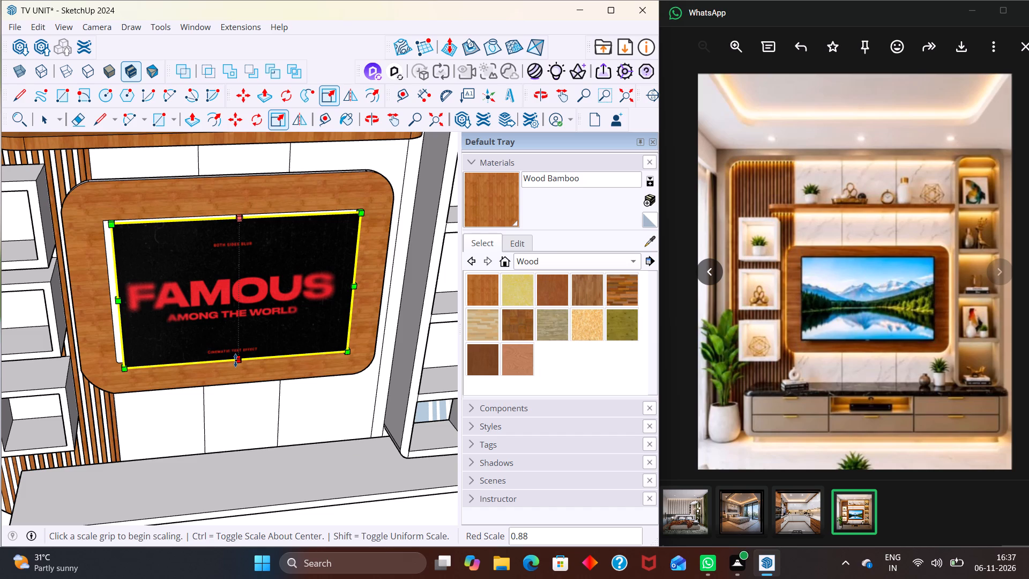
pyautogui.click(235, 360)
pyautogui.click(219, 346)
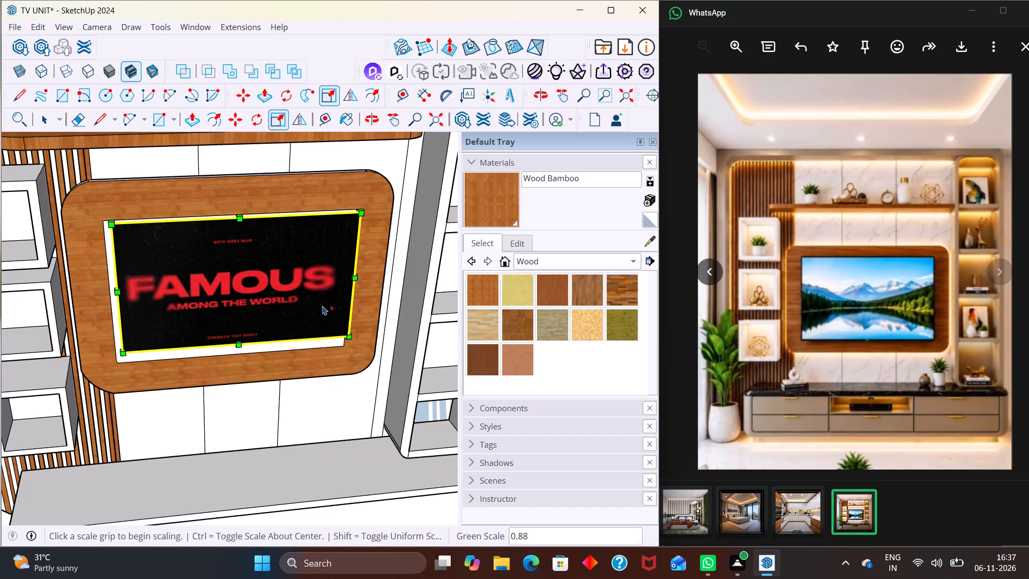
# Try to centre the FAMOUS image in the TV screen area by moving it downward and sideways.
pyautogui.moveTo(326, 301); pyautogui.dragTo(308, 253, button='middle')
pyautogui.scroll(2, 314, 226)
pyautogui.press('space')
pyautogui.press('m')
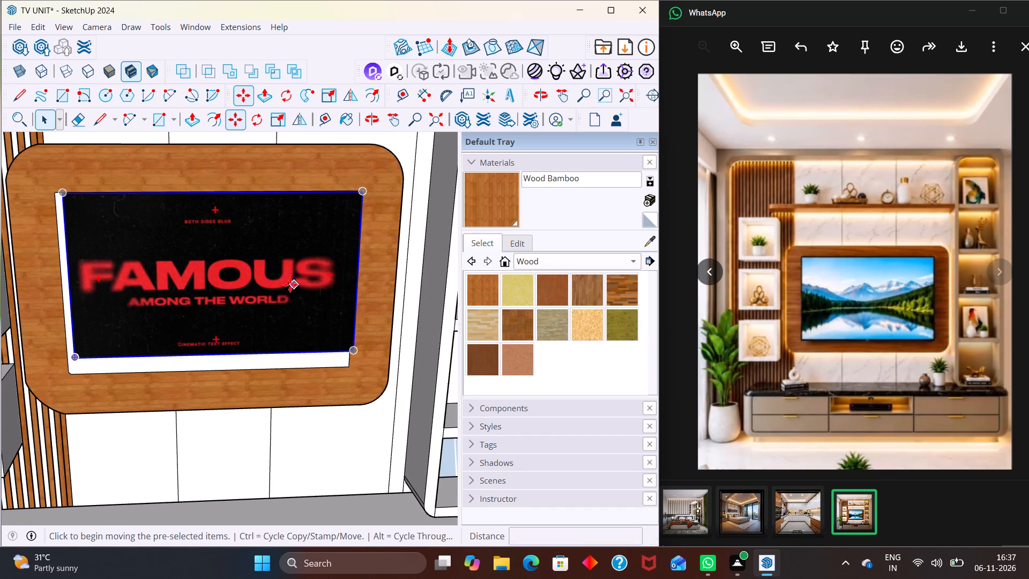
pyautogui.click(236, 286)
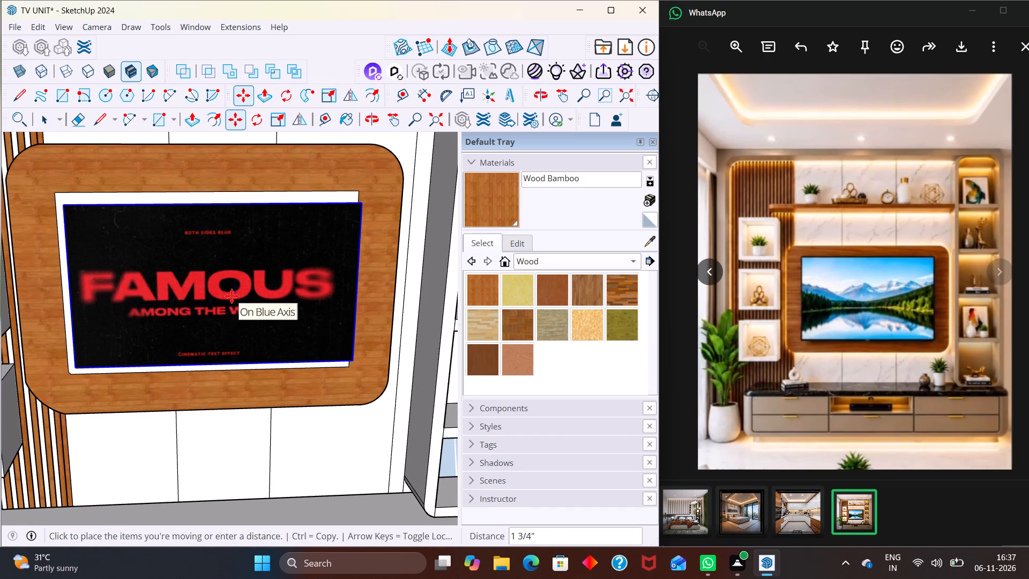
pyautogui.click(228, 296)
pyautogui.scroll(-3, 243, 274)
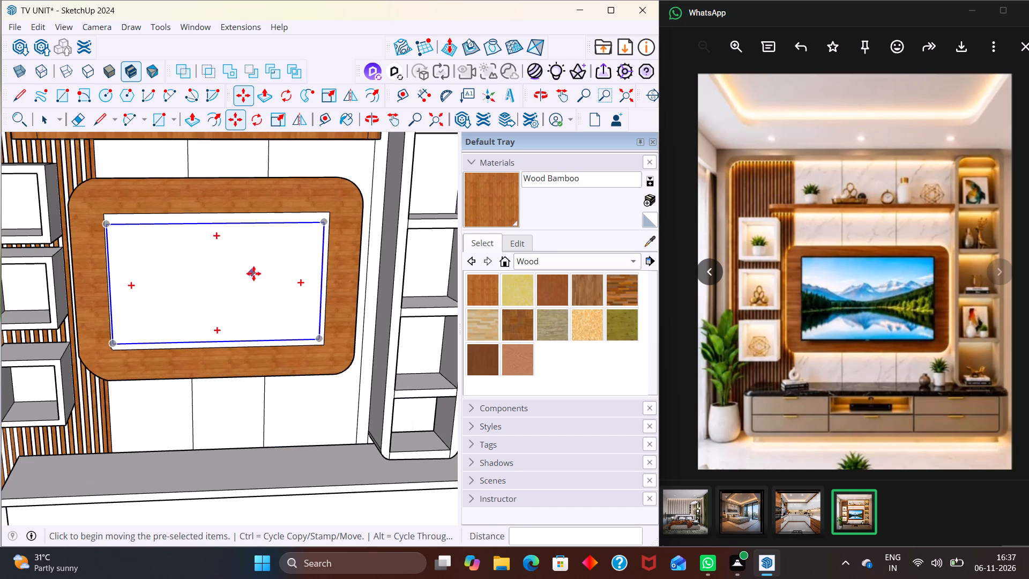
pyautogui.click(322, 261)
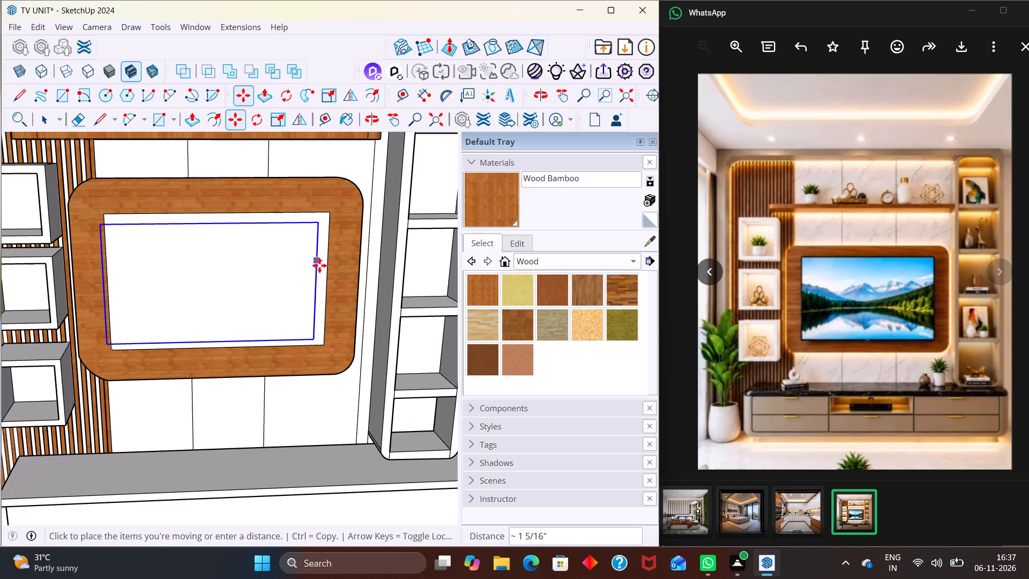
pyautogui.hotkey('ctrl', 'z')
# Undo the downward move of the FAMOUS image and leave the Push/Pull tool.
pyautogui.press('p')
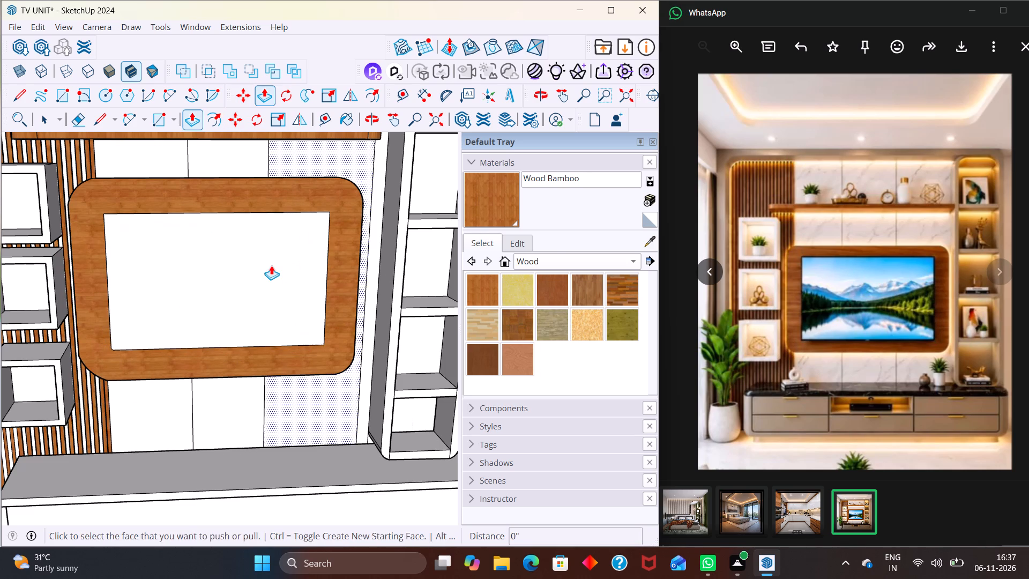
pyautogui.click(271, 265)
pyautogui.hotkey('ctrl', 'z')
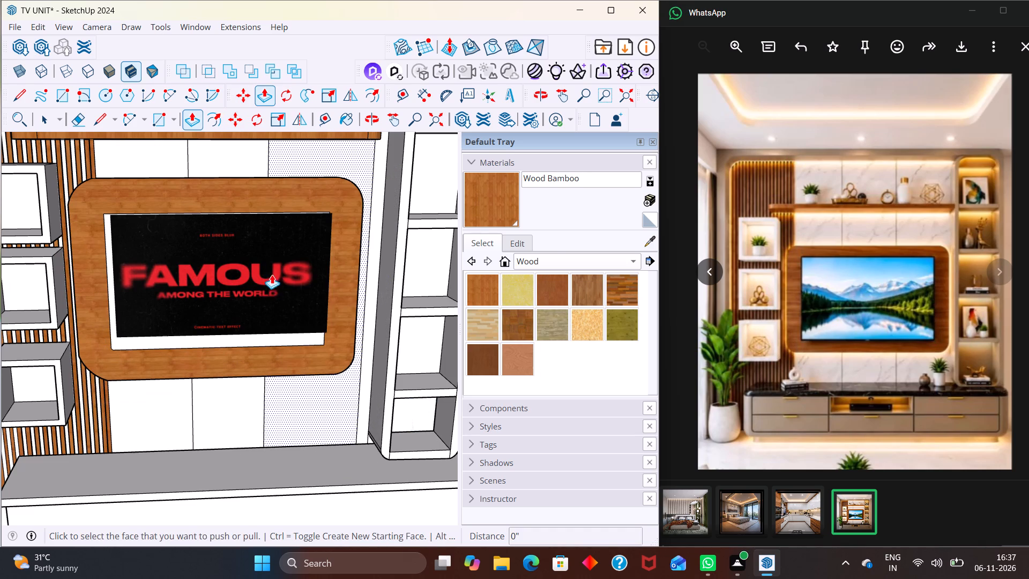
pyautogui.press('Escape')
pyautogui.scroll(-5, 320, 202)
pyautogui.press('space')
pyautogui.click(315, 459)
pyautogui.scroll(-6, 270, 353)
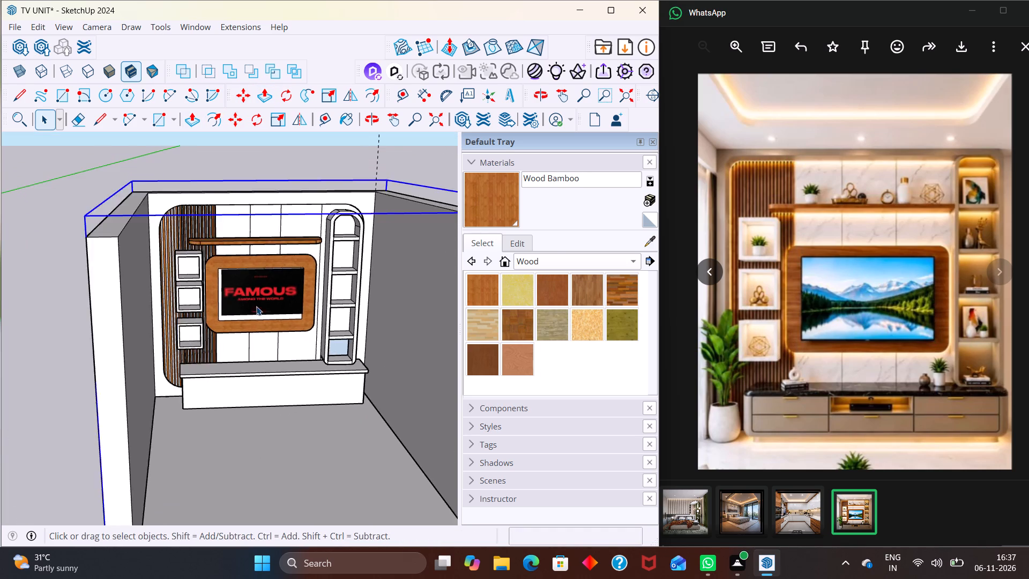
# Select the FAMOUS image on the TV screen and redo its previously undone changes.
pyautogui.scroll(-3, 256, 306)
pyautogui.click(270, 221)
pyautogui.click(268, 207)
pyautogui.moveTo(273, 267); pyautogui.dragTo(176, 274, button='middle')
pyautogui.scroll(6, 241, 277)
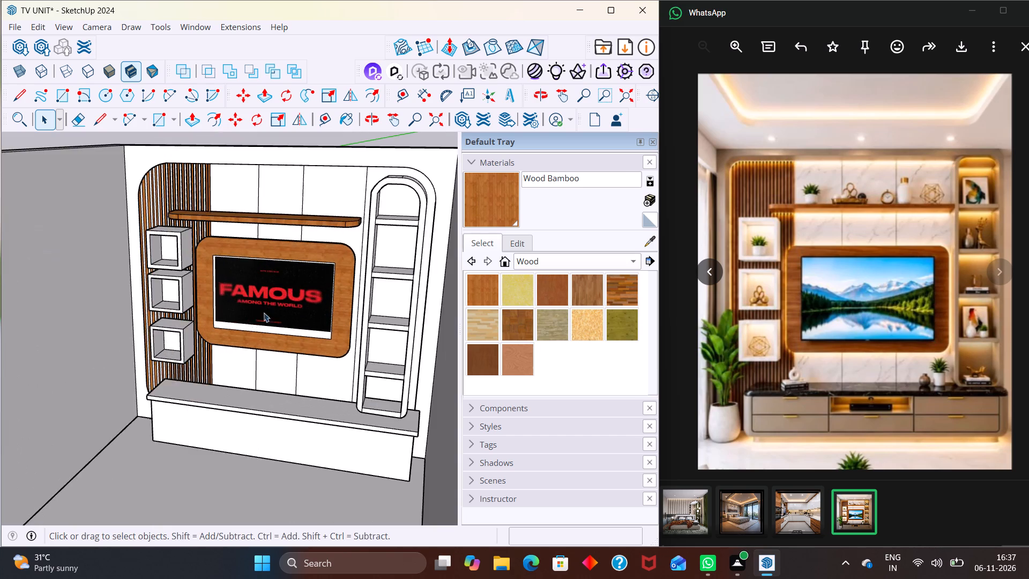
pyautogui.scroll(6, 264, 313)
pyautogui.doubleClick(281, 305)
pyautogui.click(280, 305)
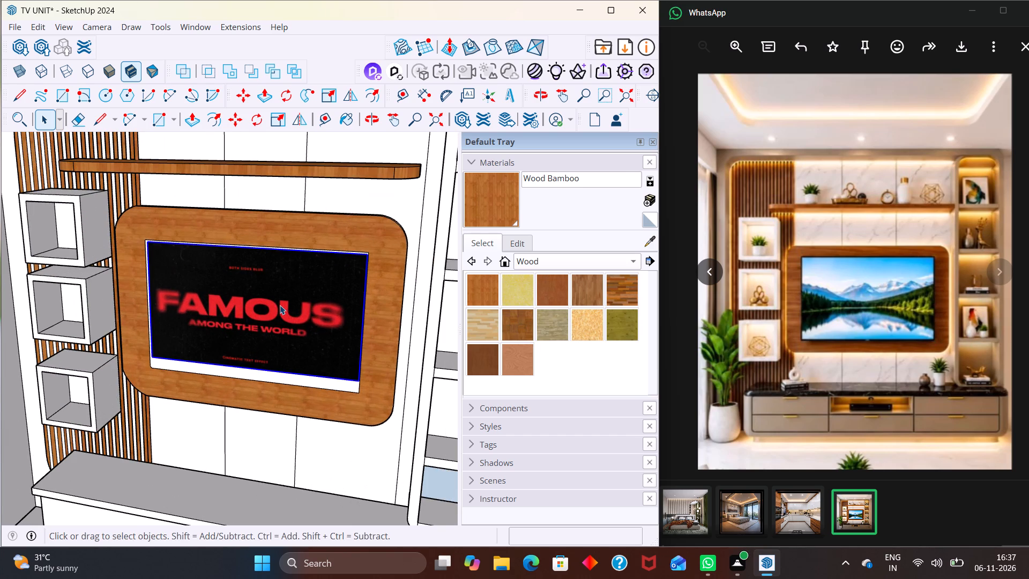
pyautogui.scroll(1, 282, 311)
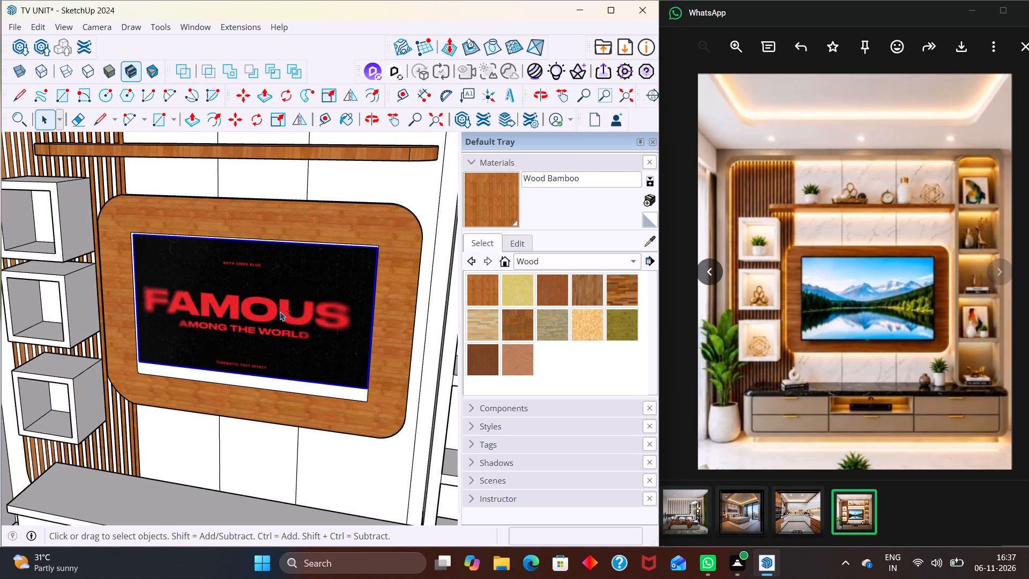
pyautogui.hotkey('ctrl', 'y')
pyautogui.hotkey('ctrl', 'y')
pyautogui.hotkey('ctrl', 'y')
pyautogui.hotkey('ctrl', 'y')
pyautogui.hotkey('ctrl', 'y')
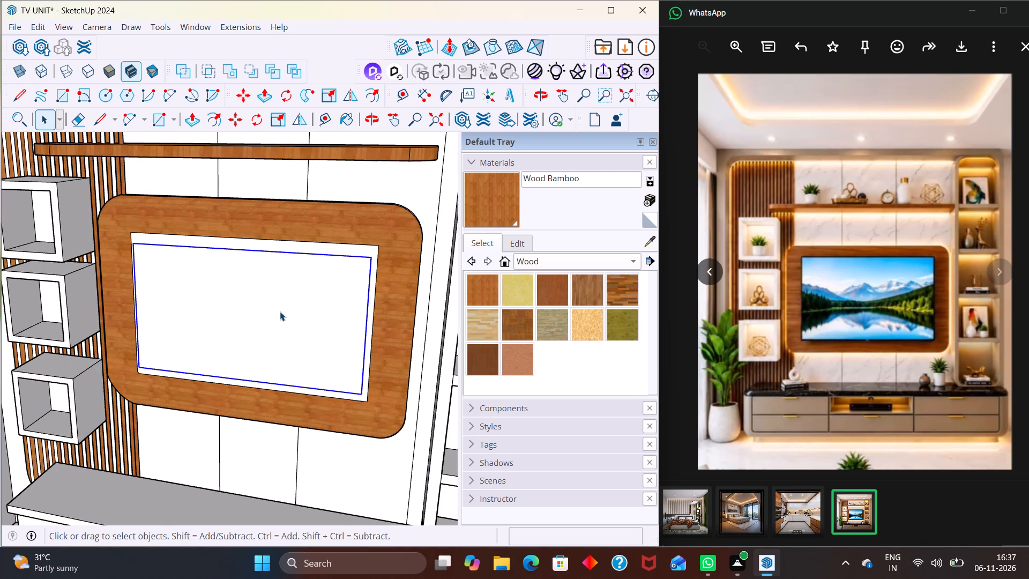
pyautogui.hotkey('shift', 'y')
# Undo the redone change along with the earlier width and height scaling of the FAMOUS image.
pyautogui.scroll(-7, 285, 254)
pyautogui.hotkey('ctrl', 'z')
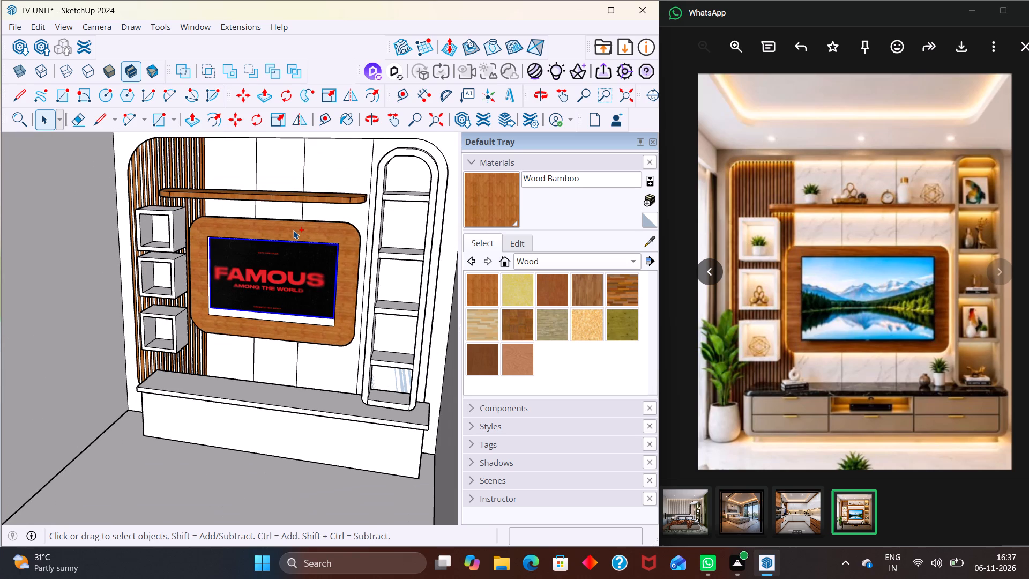
pyautogui.hotkey('ctrl', 'z')
pyautogui.hotkey('ctrl', 'z')
pyautogui.press('space')
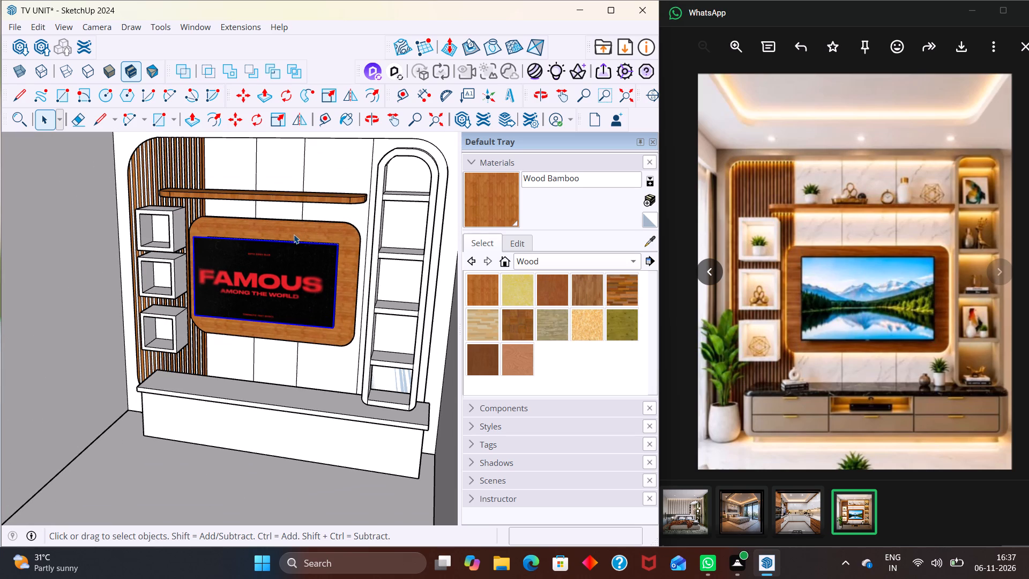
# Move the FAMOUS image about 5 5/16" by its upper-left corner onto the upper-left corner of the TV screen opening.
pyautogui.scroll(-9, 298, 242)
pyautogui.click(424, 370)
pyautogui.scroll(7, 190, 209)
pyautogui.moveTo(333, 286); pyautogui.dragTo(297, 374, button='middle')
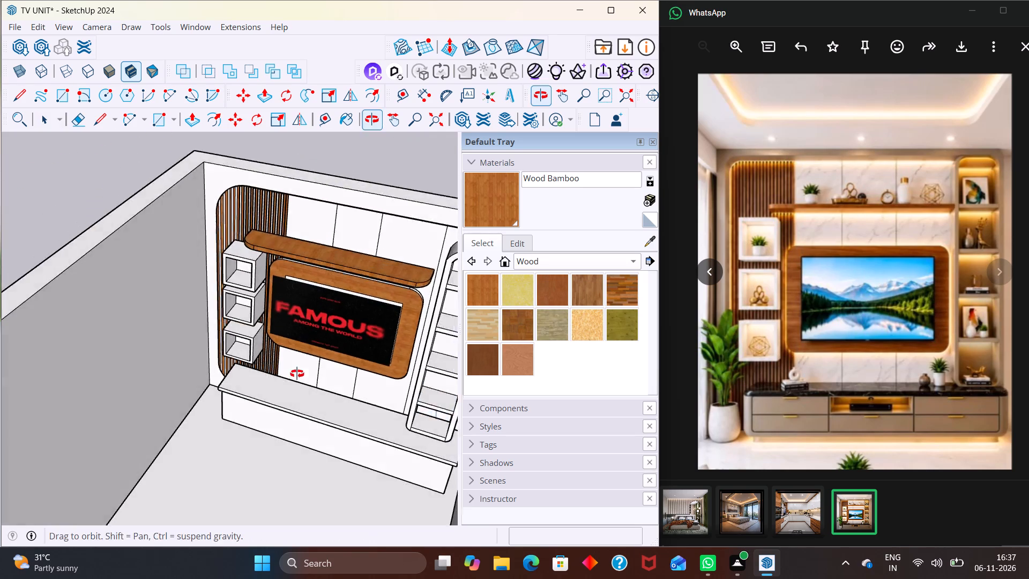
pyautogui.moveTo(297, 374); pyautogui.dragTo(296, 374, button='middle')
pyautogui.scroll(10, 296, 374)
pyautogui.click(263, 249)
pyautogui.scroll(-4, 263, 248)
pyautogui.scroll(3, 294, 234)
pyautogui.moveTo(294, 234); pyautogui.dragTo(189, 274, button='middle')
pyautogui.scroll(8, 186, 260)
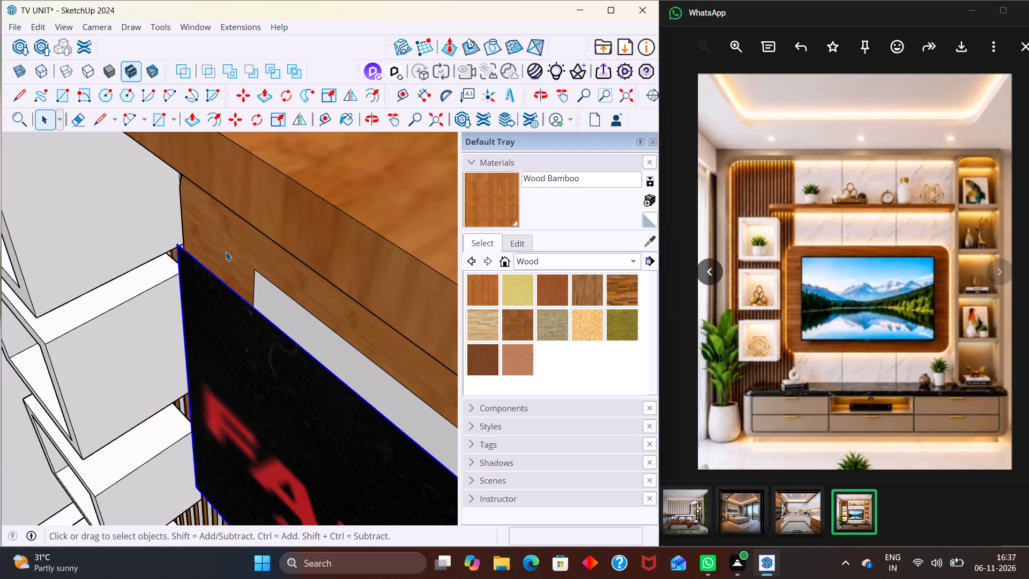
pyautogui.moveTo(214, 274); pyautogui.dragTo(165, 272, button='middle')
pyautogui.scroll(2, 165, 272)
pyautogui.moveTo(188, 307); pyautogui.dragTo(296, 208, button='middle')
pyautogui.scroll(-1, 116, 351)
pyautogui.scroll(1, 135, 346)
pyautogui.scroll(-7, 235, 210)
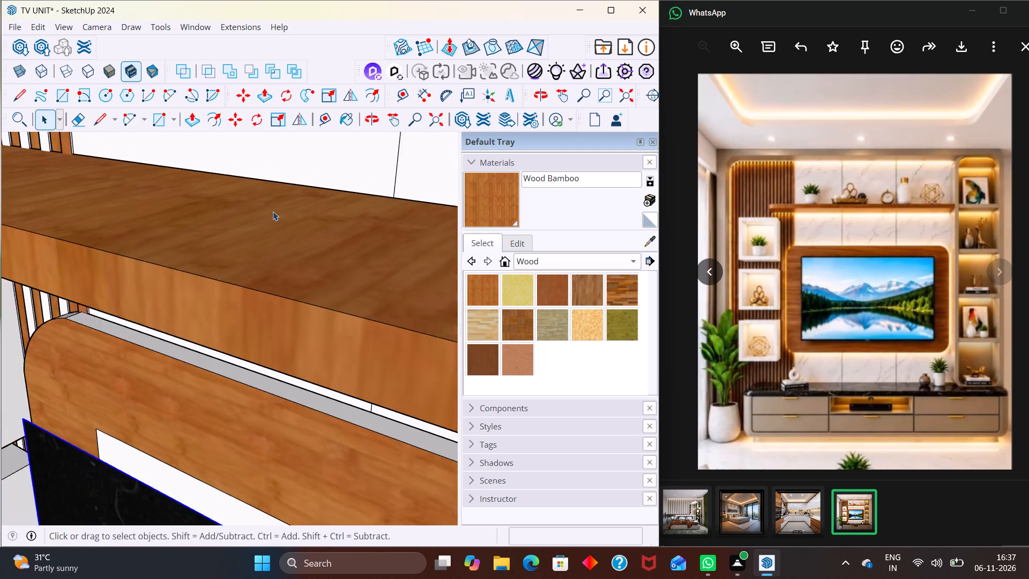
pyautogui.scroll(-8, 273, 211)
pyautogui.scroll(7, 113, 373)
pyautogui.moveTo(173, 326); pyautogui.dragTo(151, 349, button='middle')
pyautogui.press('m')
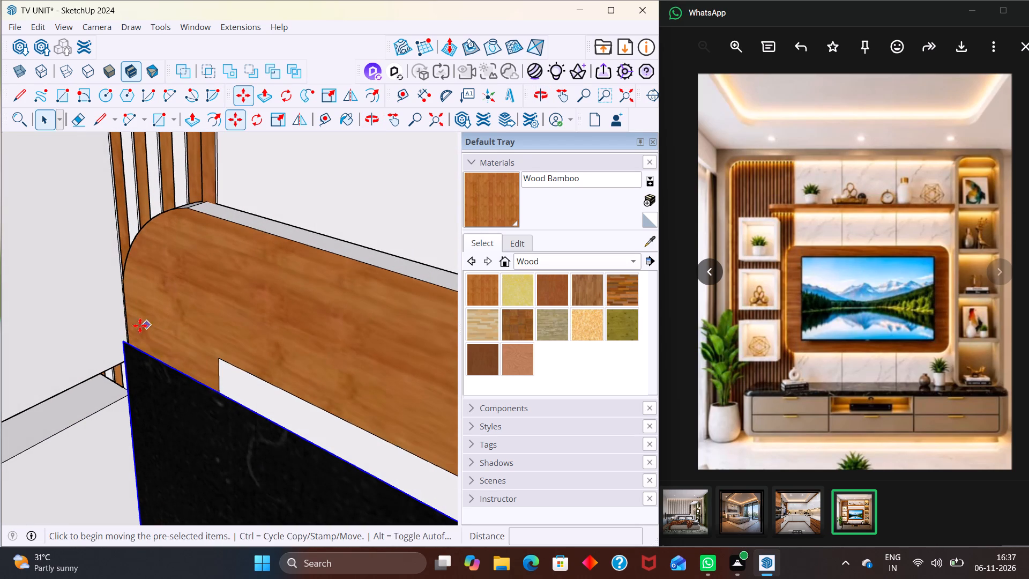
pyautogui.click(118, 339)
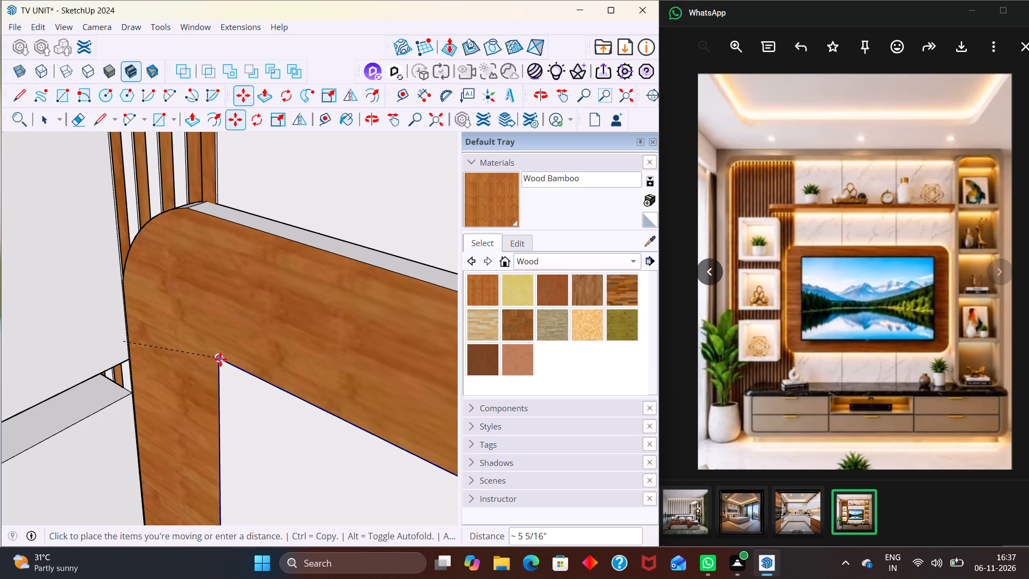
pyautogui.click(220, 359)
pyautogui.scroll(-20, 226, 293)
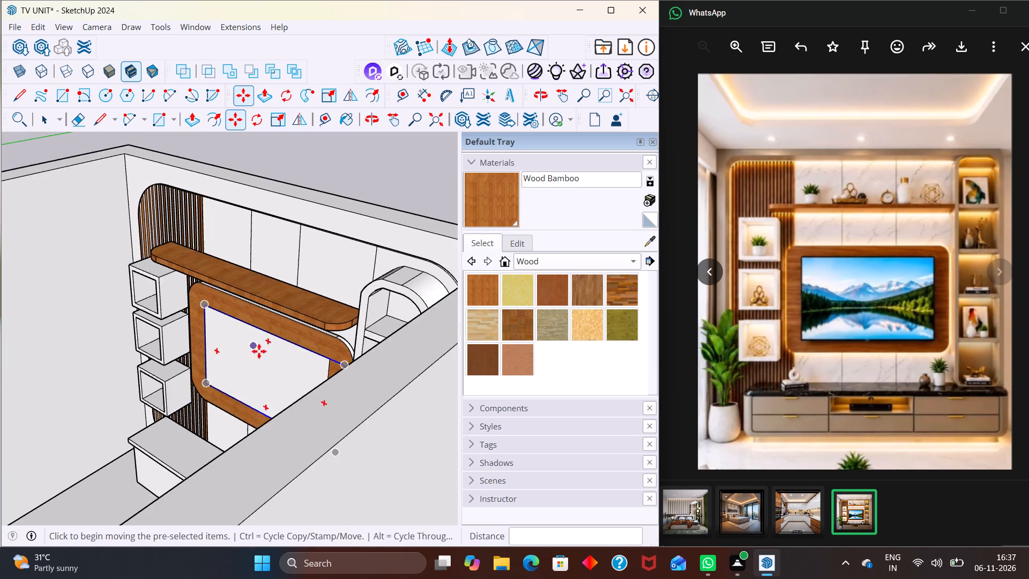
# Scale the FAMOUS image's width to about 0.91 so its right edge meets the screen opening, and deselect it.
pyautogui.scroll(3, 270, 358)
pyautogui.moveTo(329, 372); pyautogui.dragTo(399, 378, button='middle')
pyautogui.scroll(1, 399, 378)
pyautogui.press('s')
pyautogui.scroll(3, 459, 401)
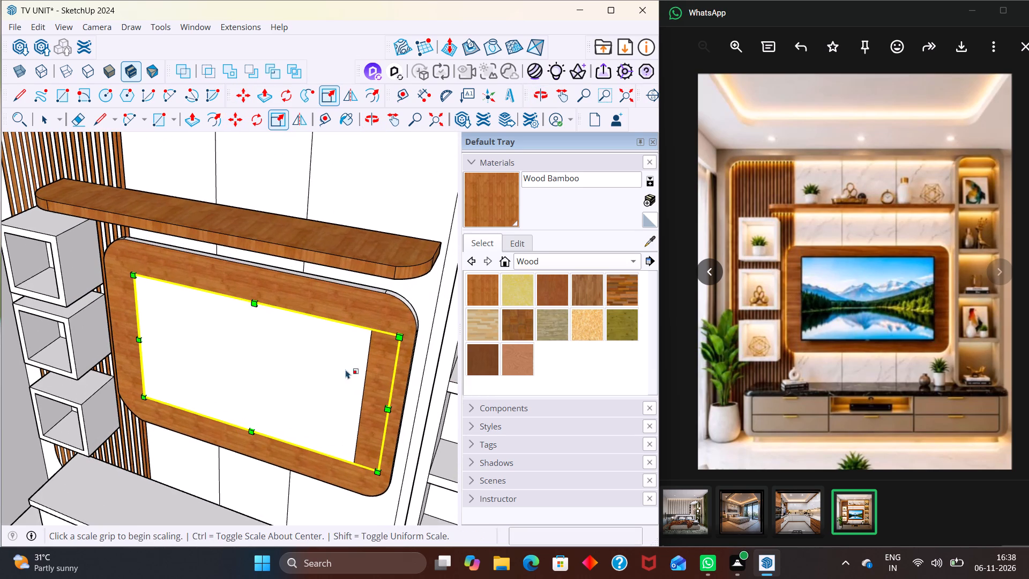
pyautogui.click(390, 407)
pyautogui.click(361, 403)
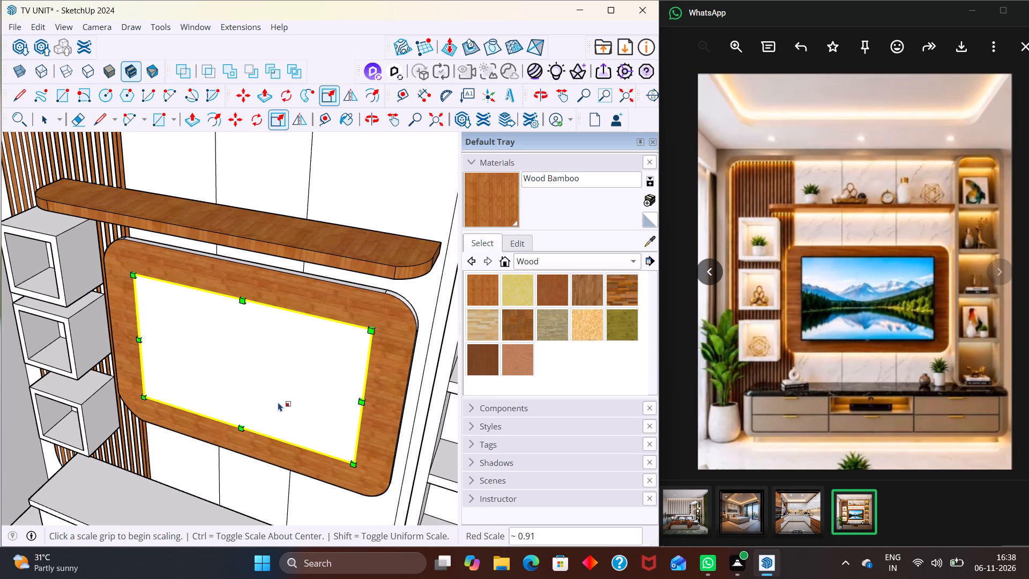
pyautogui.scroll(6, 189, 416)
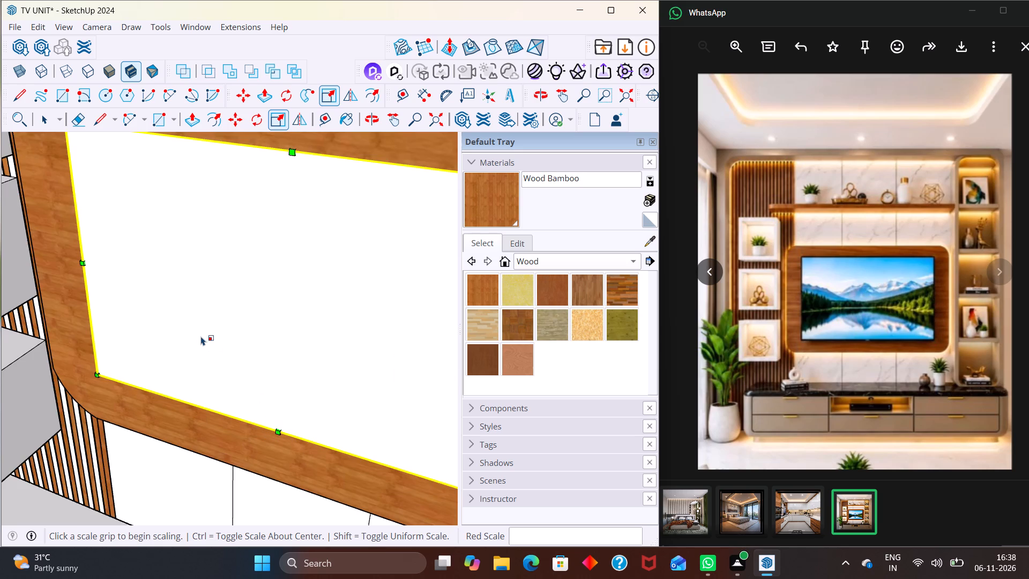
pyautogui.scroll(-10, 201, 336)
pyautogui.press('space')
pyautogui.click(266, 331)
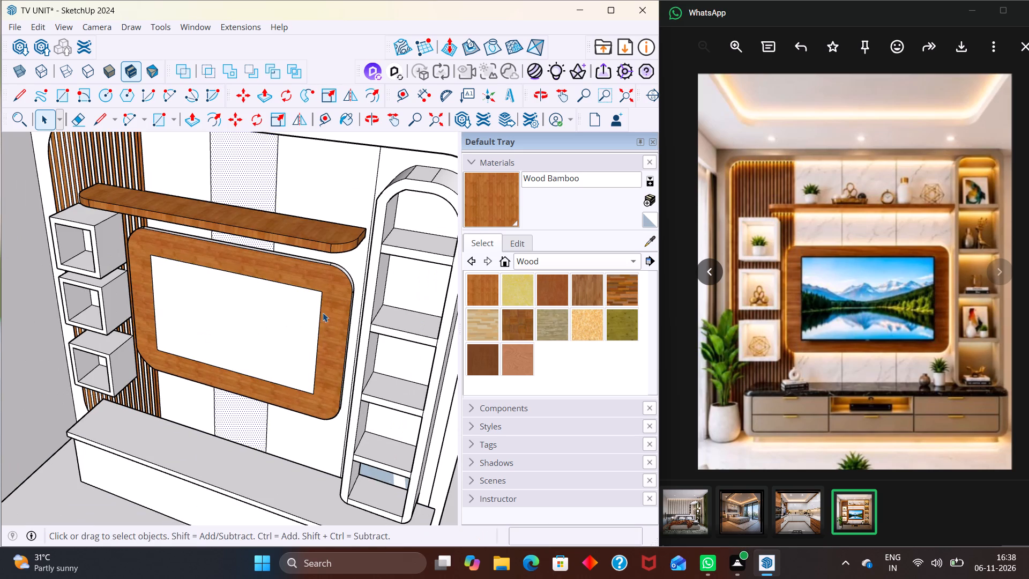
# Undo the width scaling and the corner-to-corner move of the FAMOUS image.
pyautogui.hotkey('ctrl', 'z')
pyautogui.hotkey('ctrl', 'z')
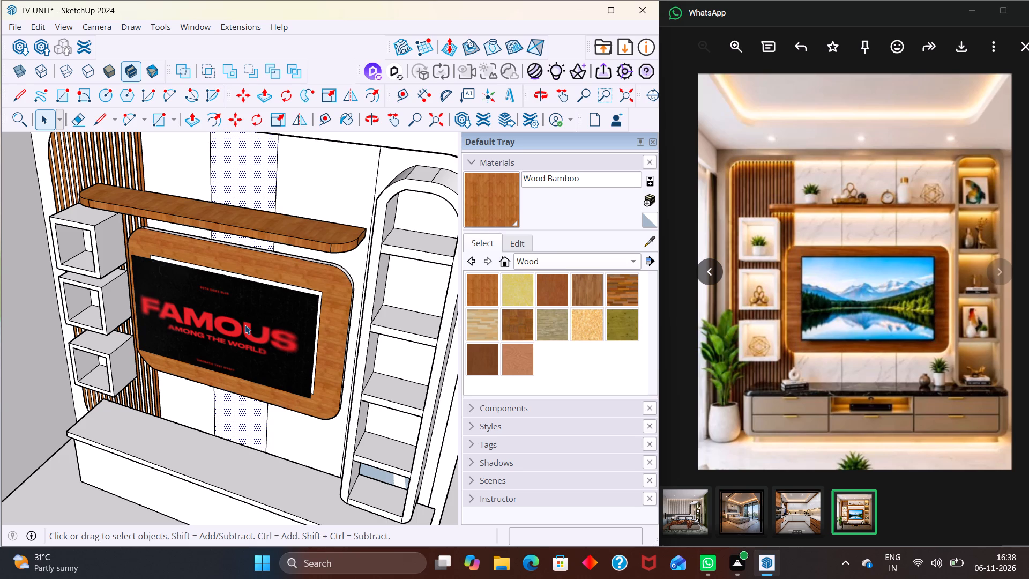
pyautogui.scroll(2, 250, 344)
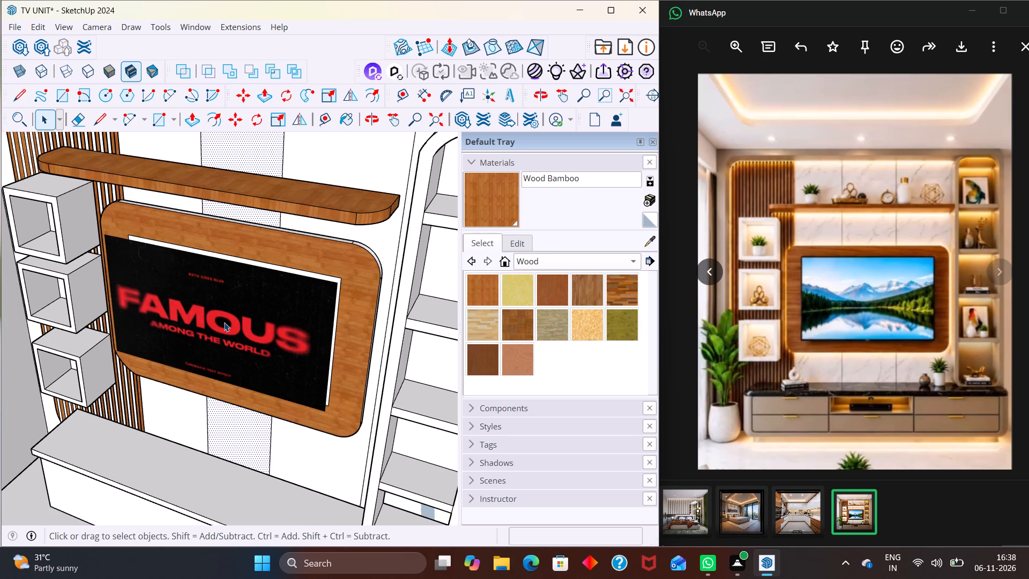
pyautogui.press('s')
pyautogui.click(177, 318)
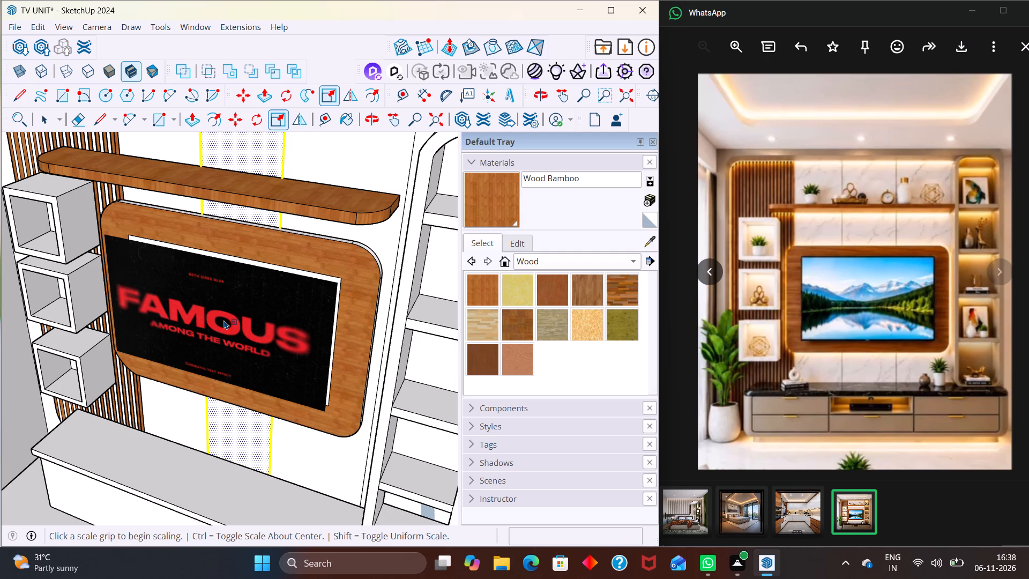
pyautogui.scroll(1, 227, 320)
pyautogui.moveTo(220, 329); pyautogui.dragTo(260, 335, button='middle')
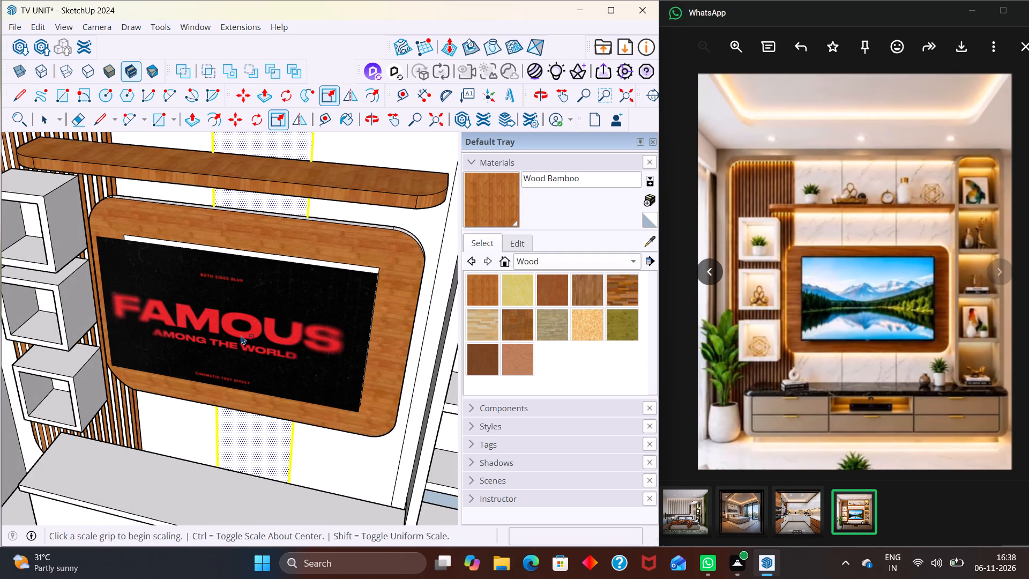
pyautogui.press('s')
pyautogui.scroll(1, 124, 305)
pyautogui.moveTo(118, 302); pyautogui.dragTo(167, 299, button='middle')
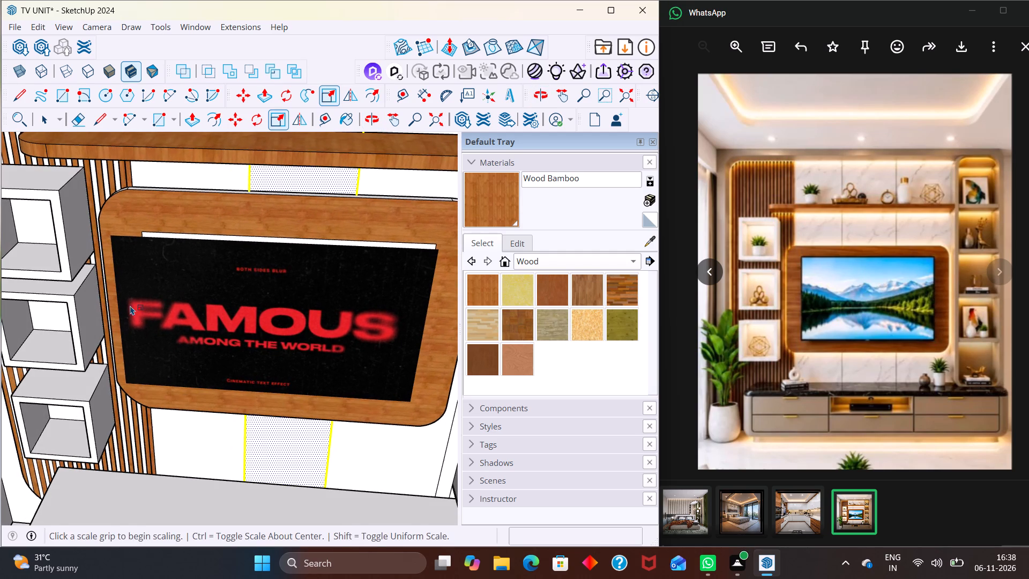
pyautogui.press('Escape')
# Scale the FAMOUS image's width from its left edge to about 0.88.
pyautogui.press('space')
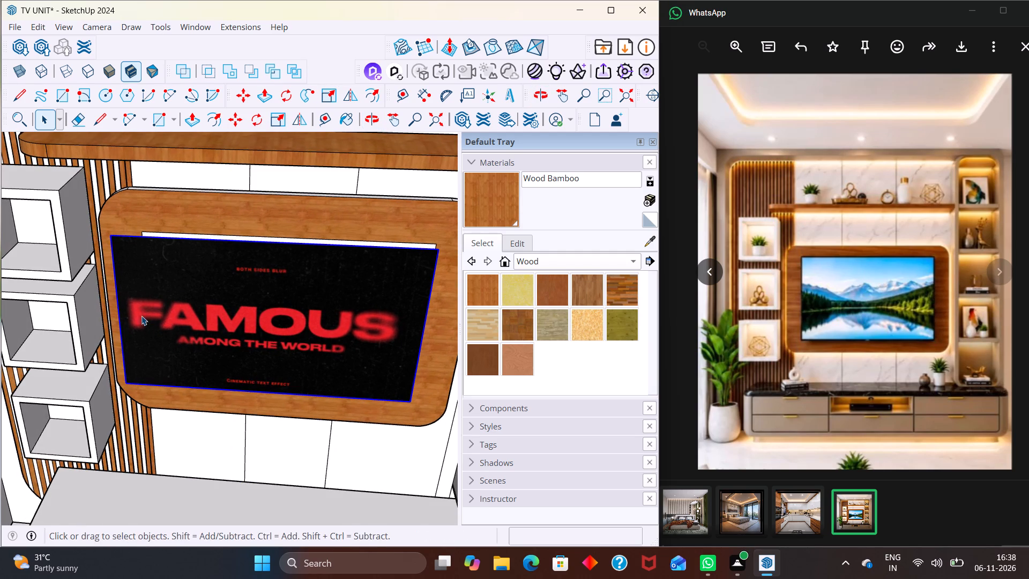
pyautogui.press('s')
pyautogui.click(120, 315)
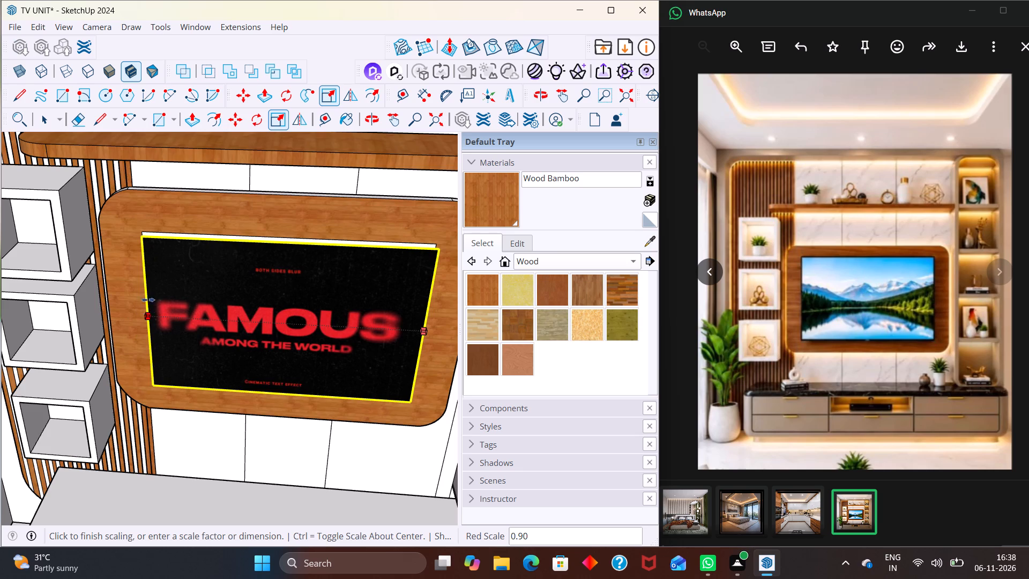
pyautogui.scroll(3, 149, 299)
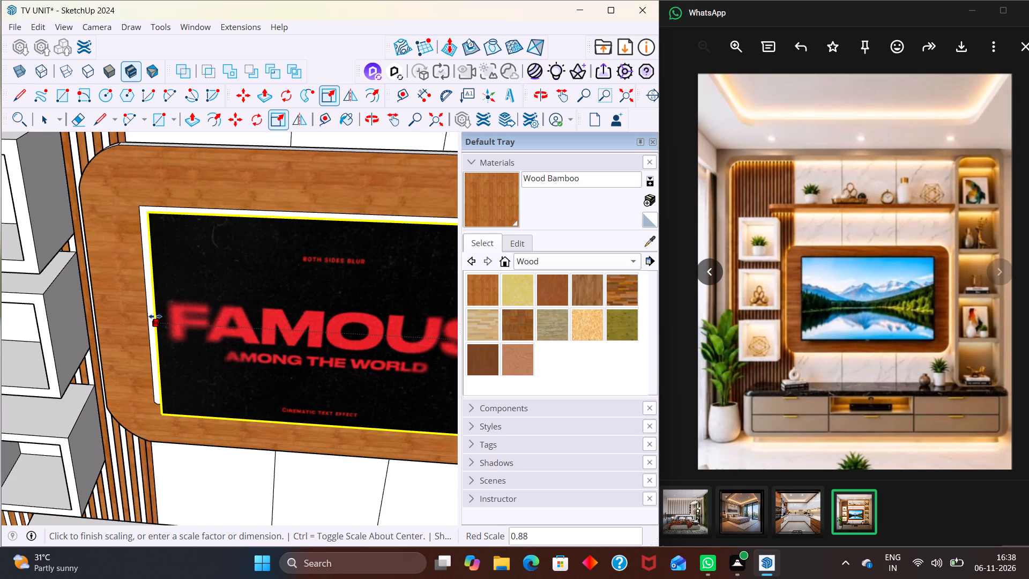
pyautogui.moveTo(155, 317); pyautogui.dragTo(256, 284, button='middle')
pyautogui.scroll(-2, 165, 335)
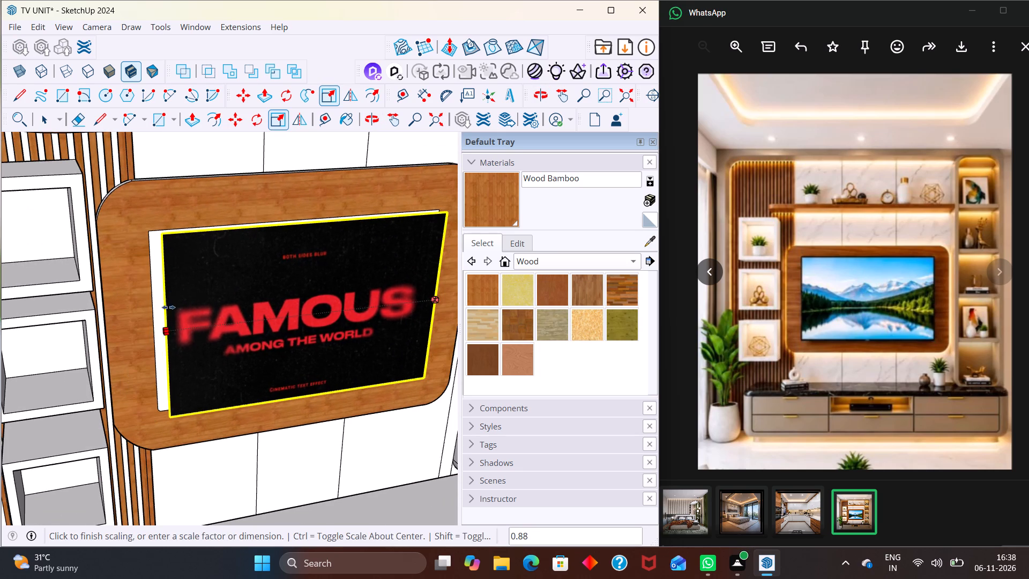
pyautogui.click(169, 333)
# Scale the FAMOUS image's height from its bottom edge to about 0.98 to meet the screen opening's lower edge.
pyautogui.moveTo(213, 350); pyautogui.dragTo(145, 345, button='middle')
pyautogui.moveTo(272, 418); pyautogui.dragTo(248, 314, button='middle')
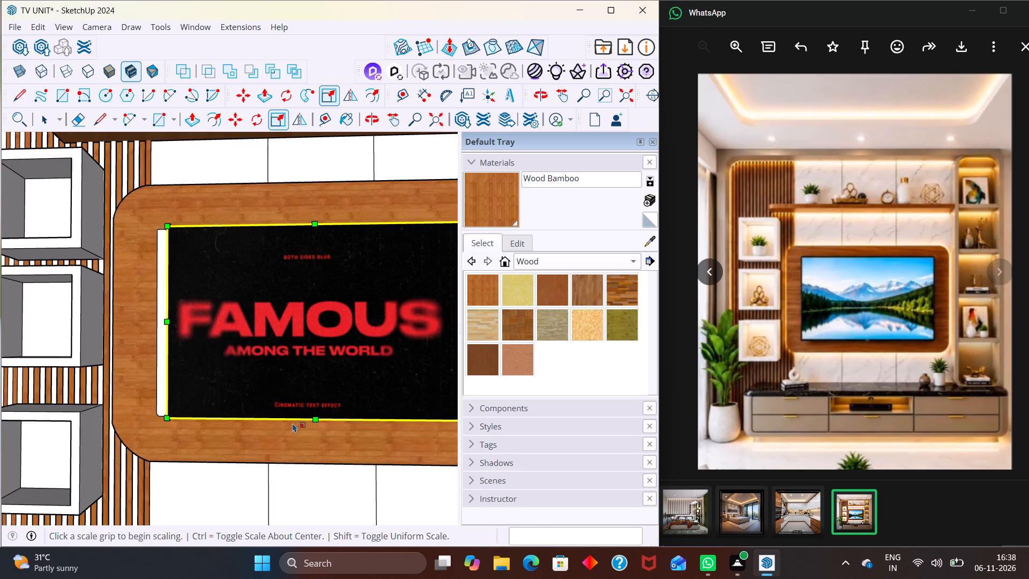
pyautogui.click(311, 420)
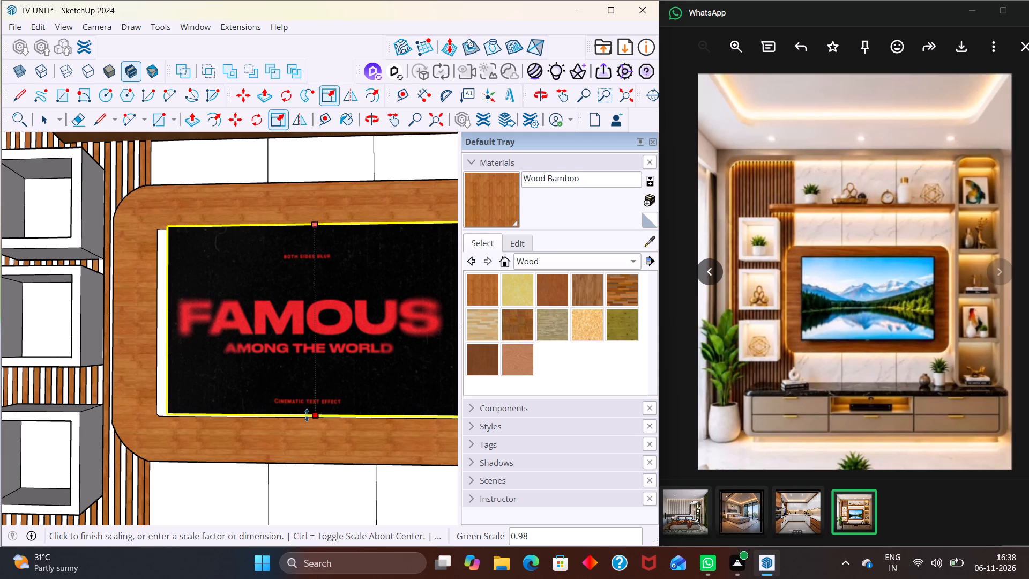
pyautogui.click(307, 415)
# Widen the FAMOUS image from its left edge by a factor of about 1.03 to meet the screen opening's edge.
pyautogui.scroll(9, 156, 323)
pyautogui.click(181, 321)
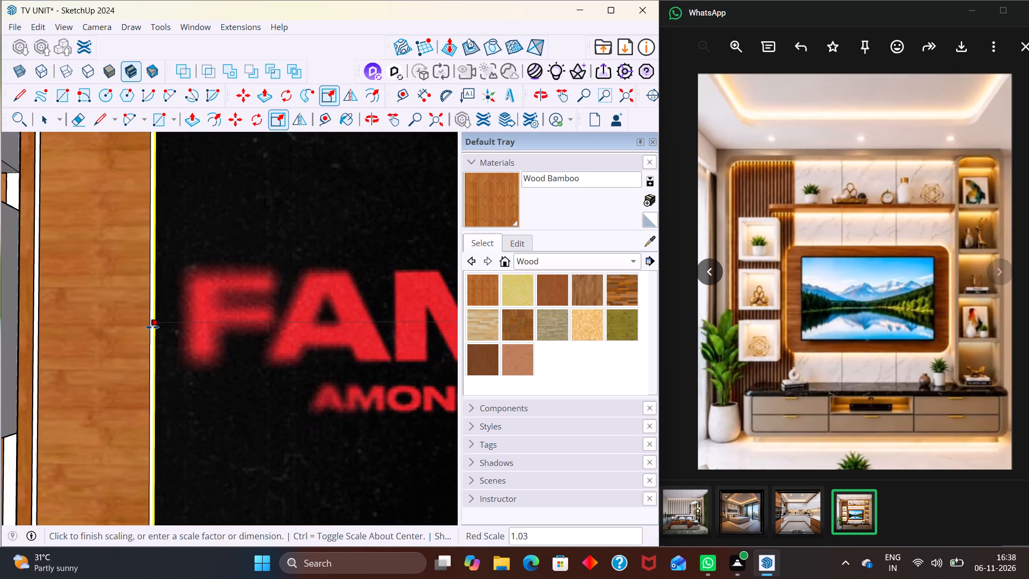
pyautogui.click(151, 326)
pyautogui.scroll(-6, 145, 326)
pyautogui.scroll(1, 133, 338)
pyautogui.scroll(-8, 130, 337)
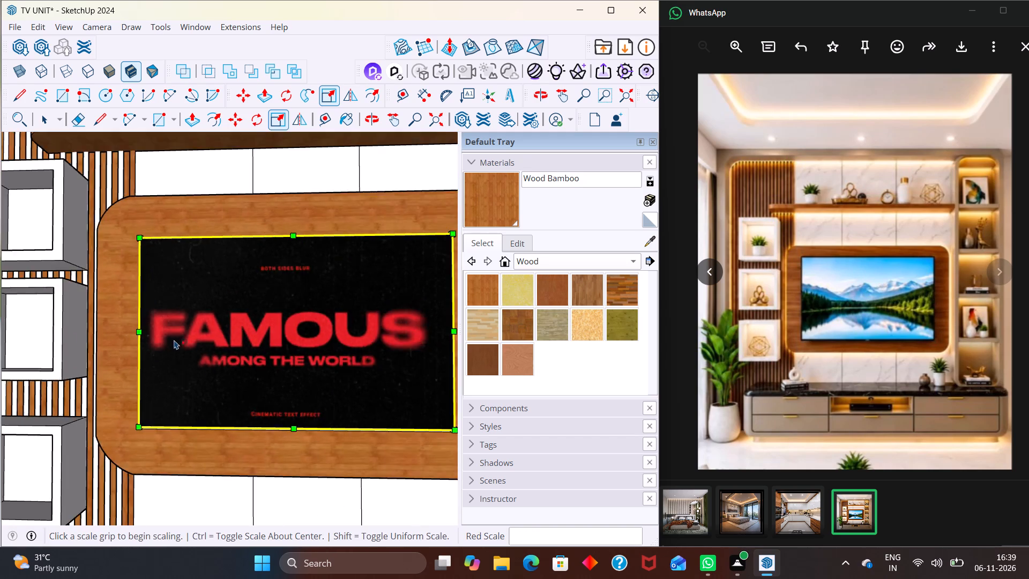
# Leave scaling, deselect the image, and examine how it fits the TV screen within the whole wall unit.
pyautogui.scroll(-2, 174, 340)
pyautogui.scroll(6, 232, 319)
pyautogui.scroll(-4, 240, 316)
pyautogui.moveTo(271, 305); pyautogui.dragTo(160, 361, button='middle')
pyautogui.scroll(-3, 176, 351)
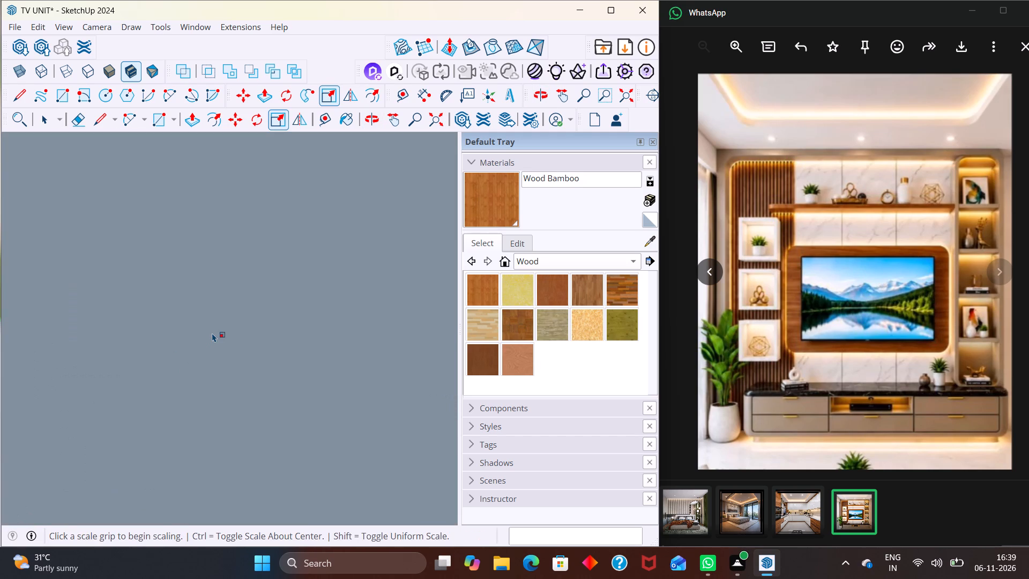
pyautogui.scroll(-10, 227, 324)
pyautogui.hotkey('shift', 'z')
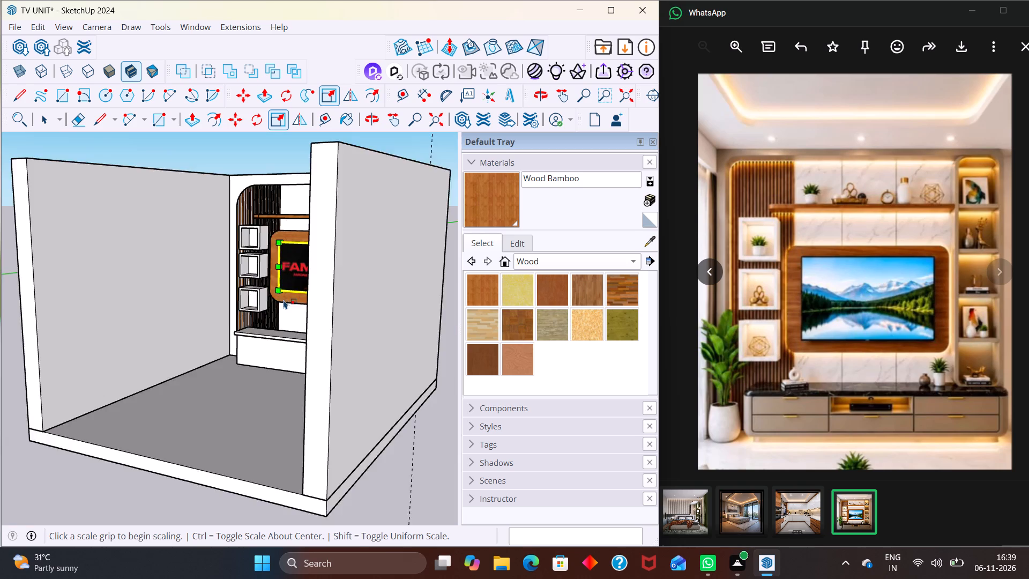
pyautogui.scroll(-5, 284, 299)
pyautogui.press('space')
pyautogui.click(386, 410)
pyautogui.moveTo(203, 371); pyautogui.dragTo(329, 396, button='middle')
pyautogui.scroll(6, 277, 291)
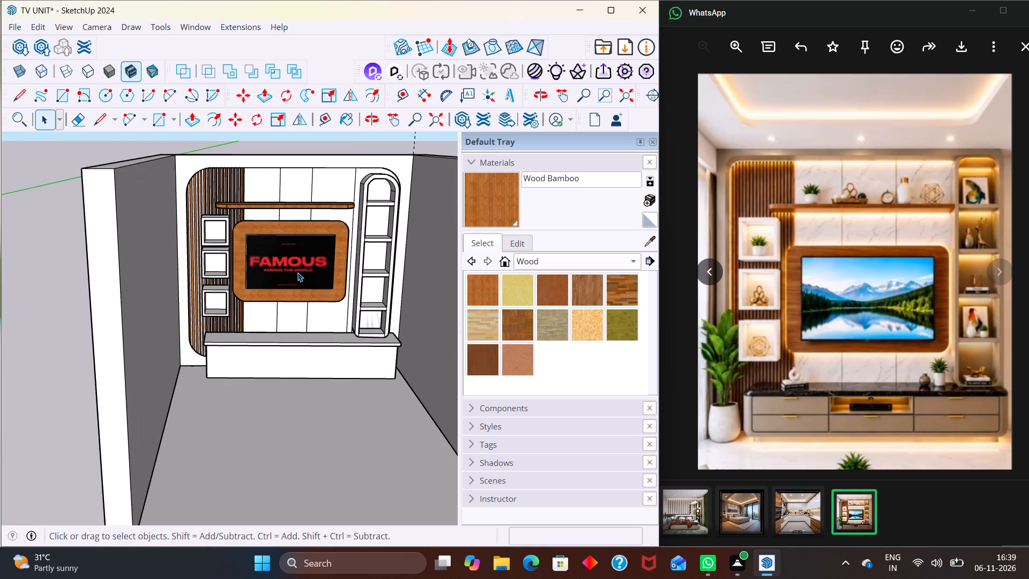
pyautogui.scroll(4, 302, 220)
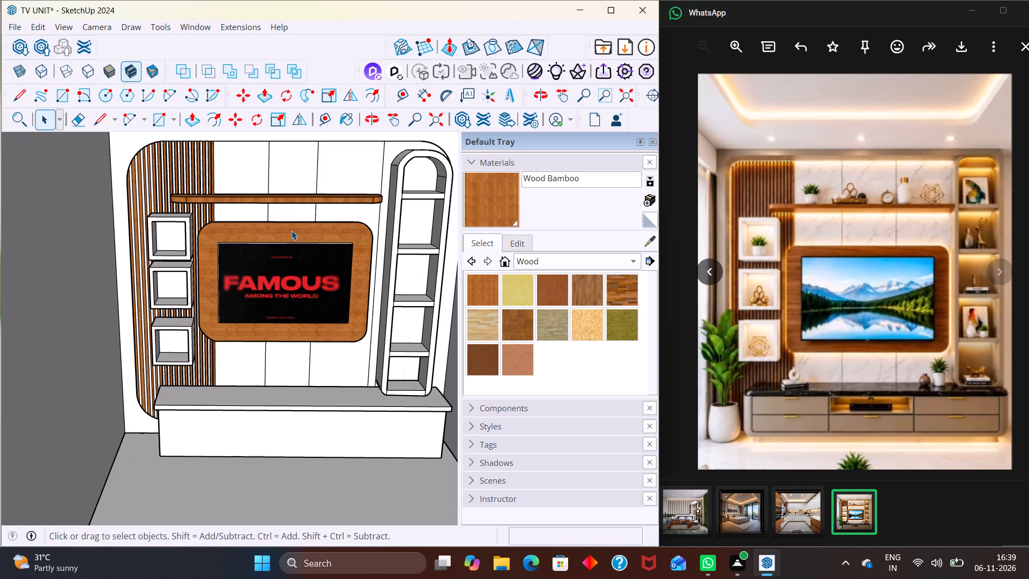
pyautogui.scroll(1, 387, 72)
pyautogui.scroll(5, 278, 226)
pyautogui.scroll(-1, 265, 279)
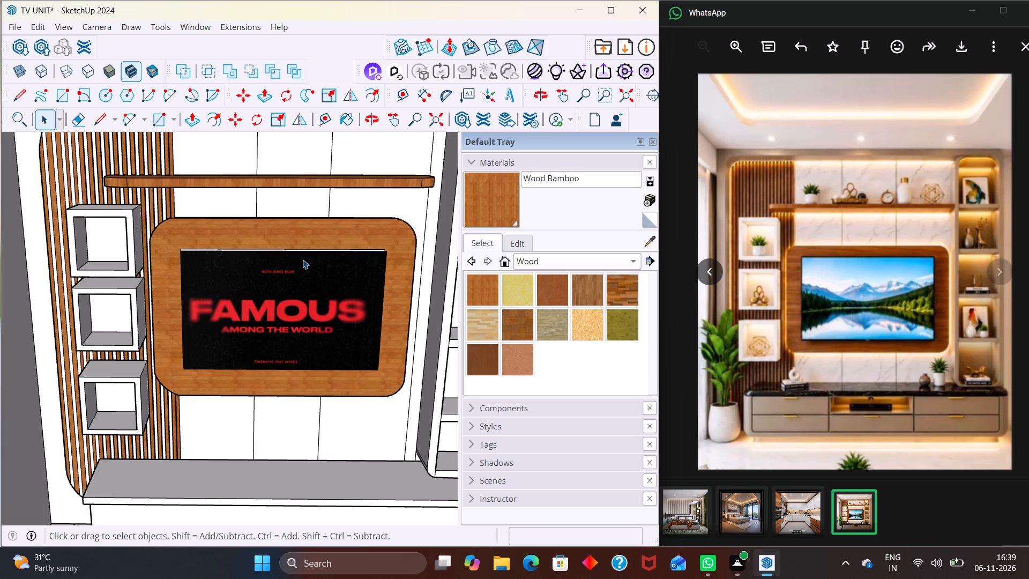
# Examine how the FAMOUS image sits against the TV screen opening from several angles, especially along its upper edge.
pyautogui.scroll(-2, 323, 323)
pyautogui.moveTo(317, 333); pyautogui.dragTo(270, 283, button='middle')
pyautogui.scroll(3, 268, 301)
pyautogui.scroll(-3, 284, 313)
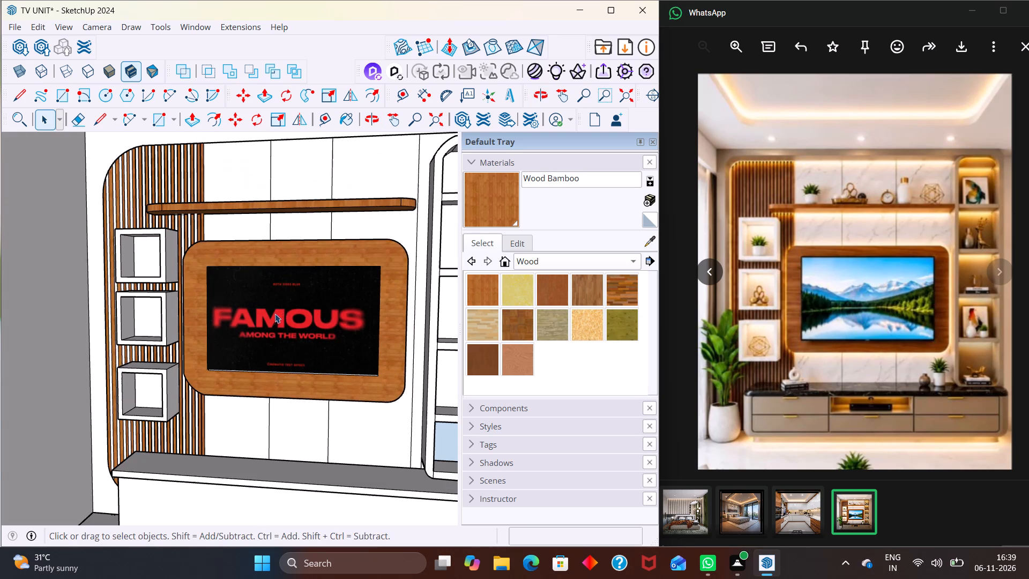
pyautogui.click(290, 309)
pyautogui.doubleClick(290, 310)
pyautogui.click(287, 310)
pyautogui.click(283, 311)
pyautogui.scroll(-3, 283, 311)
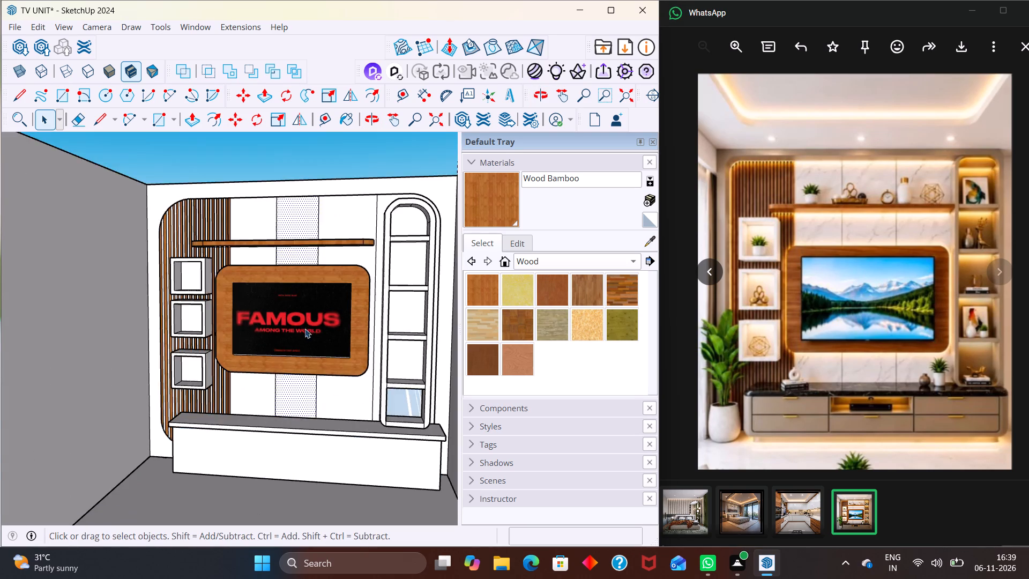
pyautogui.scroll(-5, 305, 329)
pyautogui.moveTo(316, 308); pyautogui.dragTo(305, 382, button='middle')
pyautogui.scroll(7, 330, 309)
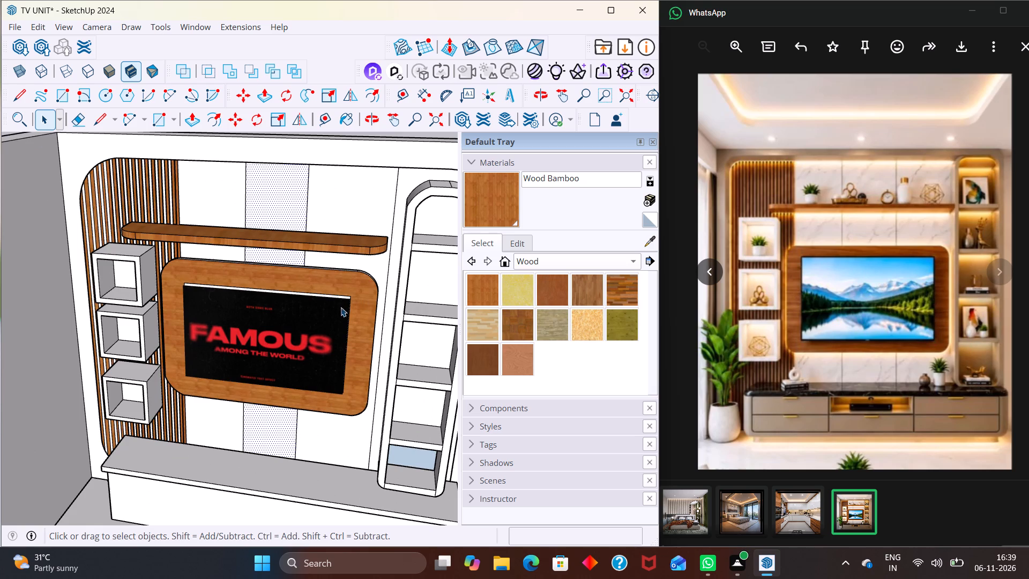
pyautogui.scroll(8, 341, 306)
pyautogui.moveTo(354, 308); pyautogui.dragTo(339, 352, button='middle')
pyautogui.scroll(7, 339, 352)
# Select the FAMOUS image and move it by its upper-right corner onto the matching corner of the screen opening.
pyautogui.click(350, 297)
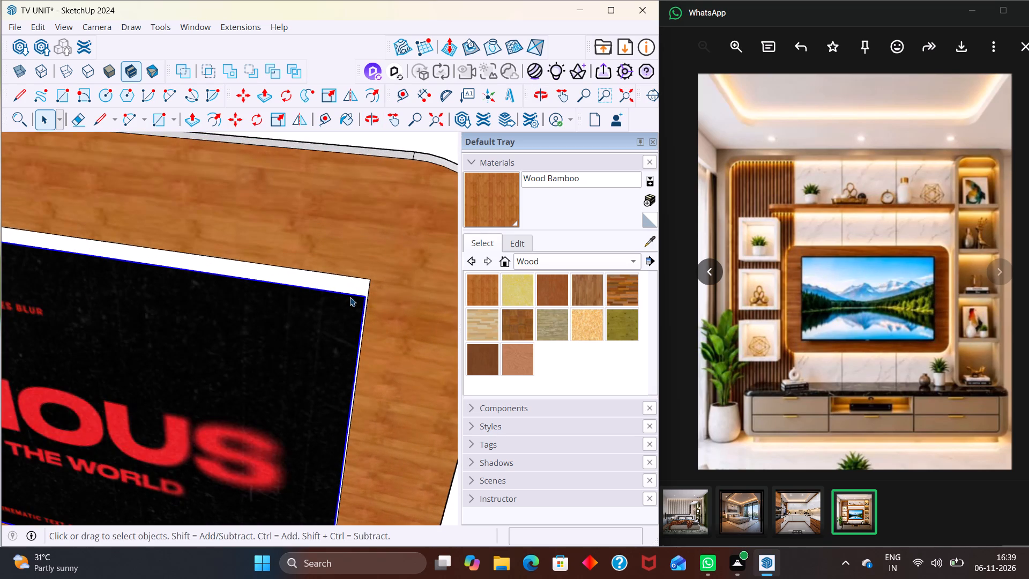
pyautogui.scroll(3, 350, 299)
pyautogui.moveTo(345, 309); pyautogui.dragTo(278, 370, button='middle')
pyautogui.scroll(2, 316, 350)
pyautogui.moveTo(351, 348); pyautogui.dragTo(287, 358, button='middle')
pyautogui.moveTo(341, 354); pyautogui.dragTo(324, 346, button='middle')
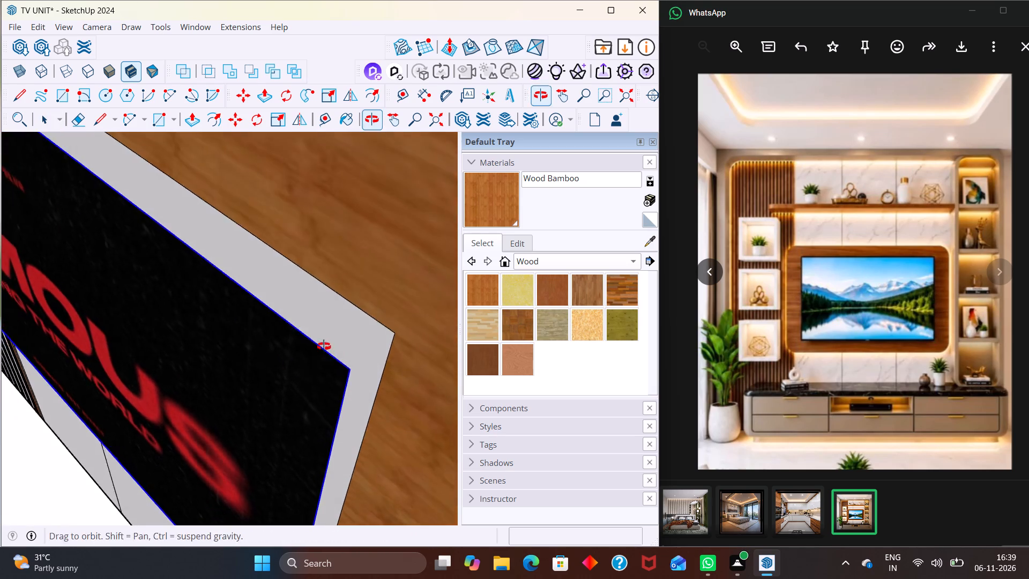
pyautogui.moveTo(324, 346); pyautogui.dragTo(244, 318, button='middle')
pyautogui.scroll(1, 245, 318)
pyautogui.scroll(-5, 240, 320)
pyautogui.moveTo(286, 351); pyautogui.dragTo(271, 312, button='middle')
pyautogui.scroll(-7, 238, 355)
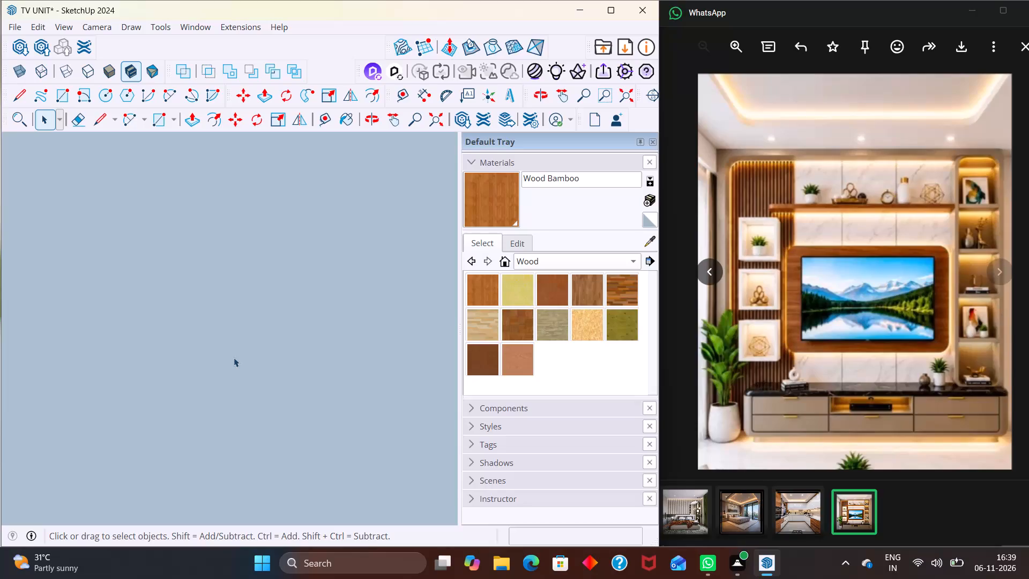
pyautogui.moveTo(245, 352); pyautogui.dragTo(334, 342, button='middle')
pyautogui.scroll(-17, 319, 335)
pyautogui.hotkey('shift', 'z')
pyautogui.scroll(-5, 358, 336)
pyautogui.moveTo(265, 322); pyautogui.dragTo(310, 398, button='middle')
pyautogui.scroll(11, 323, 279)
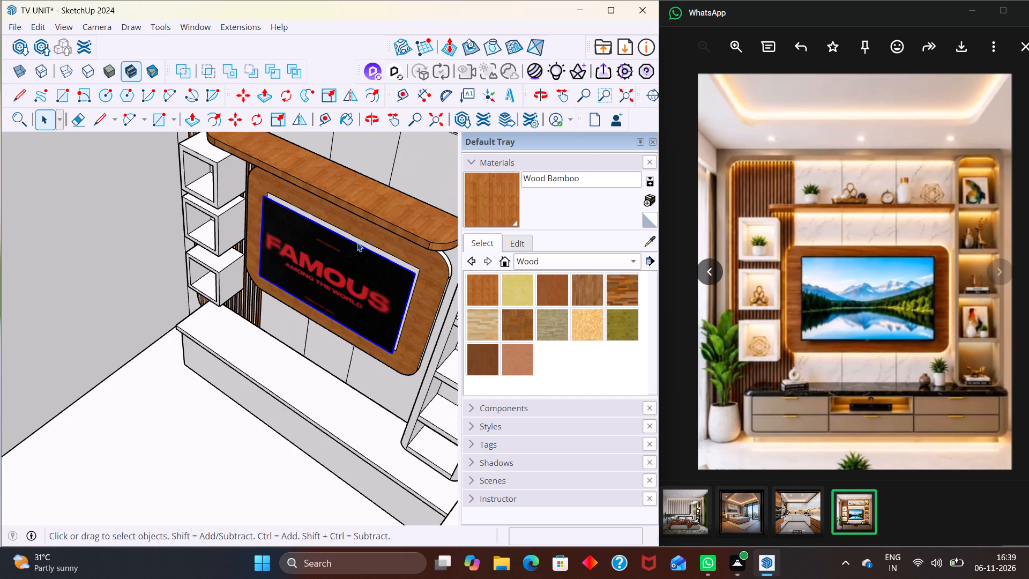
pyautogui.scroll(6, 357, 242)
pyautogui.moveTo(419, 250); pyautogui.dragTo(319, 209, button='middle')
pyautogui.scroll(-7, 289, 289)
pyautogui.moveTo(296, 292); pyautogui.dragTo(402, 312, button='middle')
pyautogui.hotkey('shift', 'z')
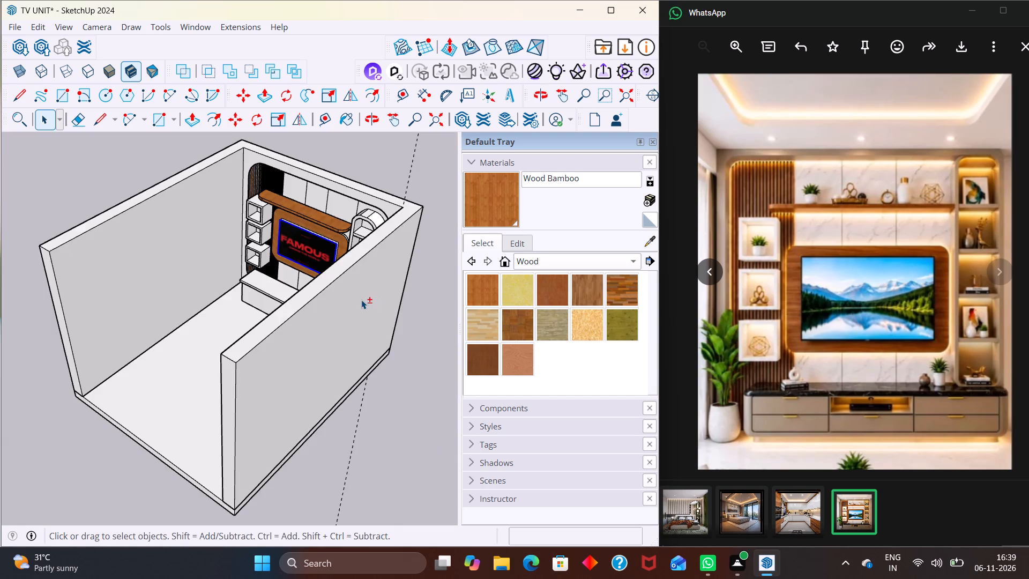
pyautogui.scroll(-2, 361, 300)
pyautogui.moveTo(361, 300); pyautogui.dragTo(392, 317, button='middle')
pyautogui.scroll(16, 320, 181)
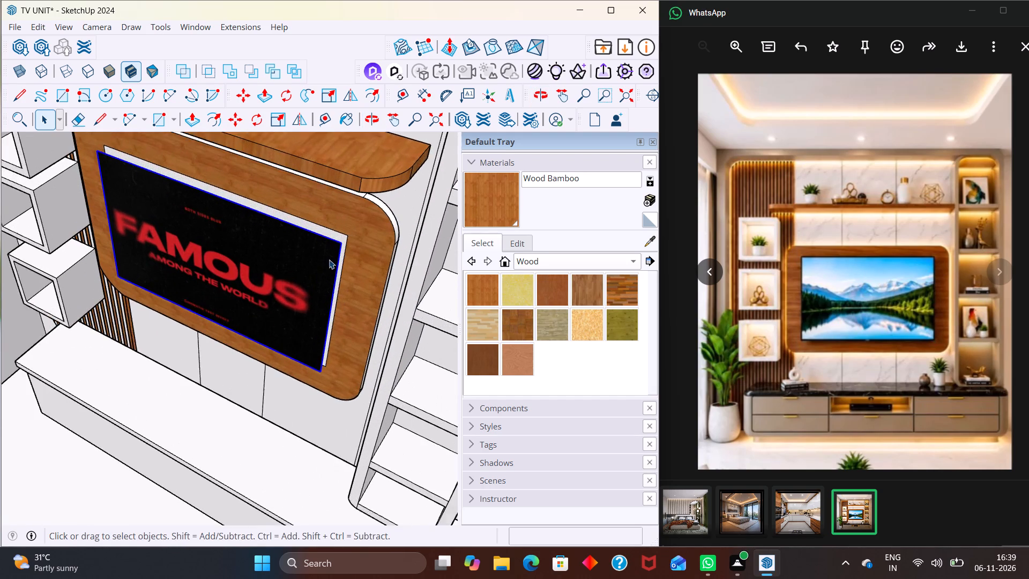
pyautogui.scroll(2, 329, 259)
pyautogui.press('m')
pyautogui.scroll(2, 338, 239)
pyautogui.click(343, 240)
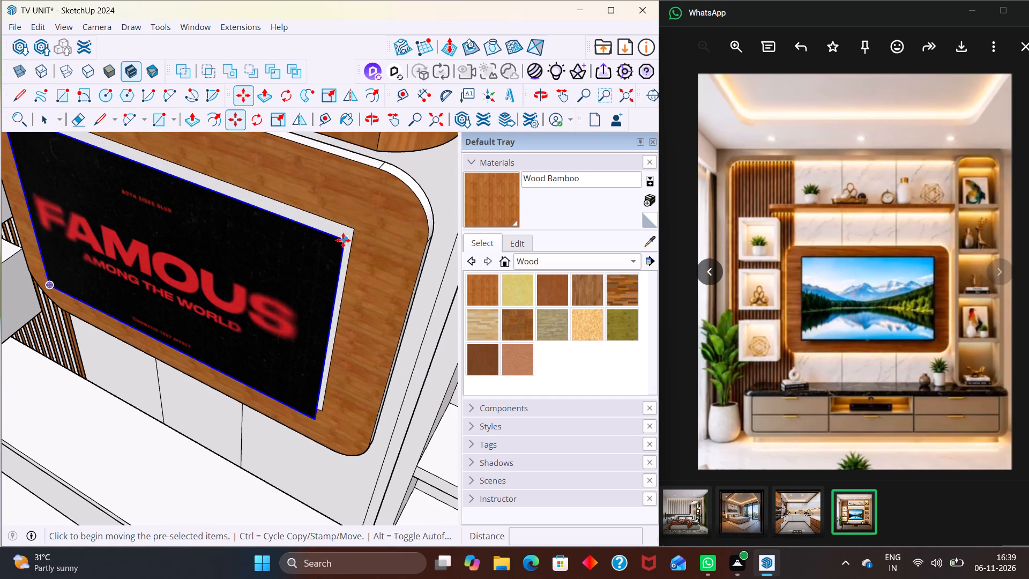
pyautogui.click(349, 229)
# Leave the Move tool, deselect the image, and examine its alignment within the TV frame from the front.
pyautogui.scroll(-4, 349, 260)
pyautogui.moveTo(337, 284); pyautogui.dragTo(362, 270, button='middle')
pyautogui.scroll(-10, 363, 256)
pyautogui.moveTo(303, 317); pyautogui.dragTo(394, 287, button='middle')
pyautogui.scroll(-10, 346, 272)
pyautogui.press('space')
pyautogui.scroll(-4, 334, 276)
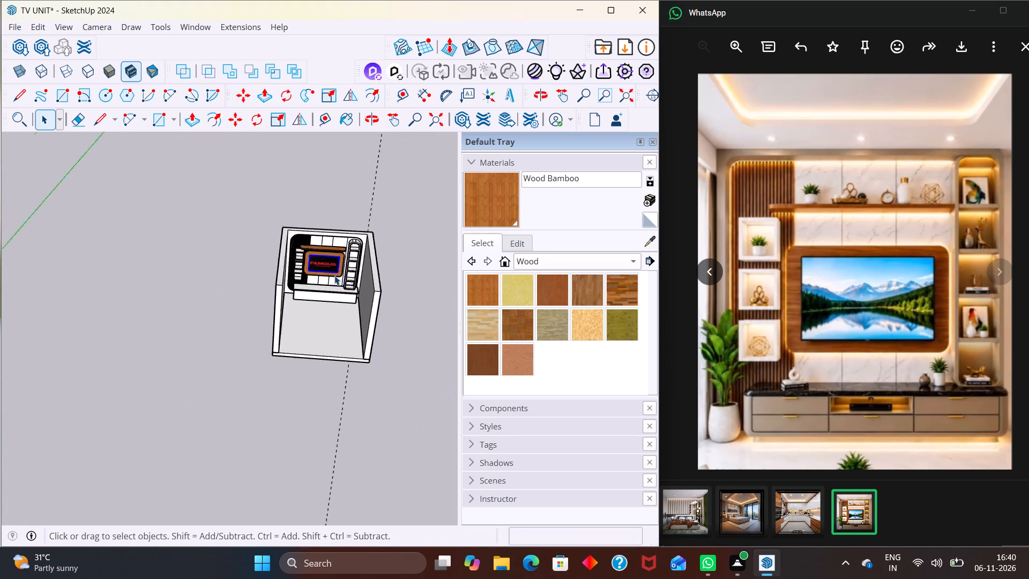
pyautogui.scroll(-1, 334, 276)
pyautogui.moveTo(392, 404); pyautogui.dragTo(388, 390)
pyautogui.scroll(7, 266, 264)
pyautogui.moveTo(321, 288); pyautogui.dragTo(294, 218, button='middle')
pyautogui.scroll(7, 294, 220)
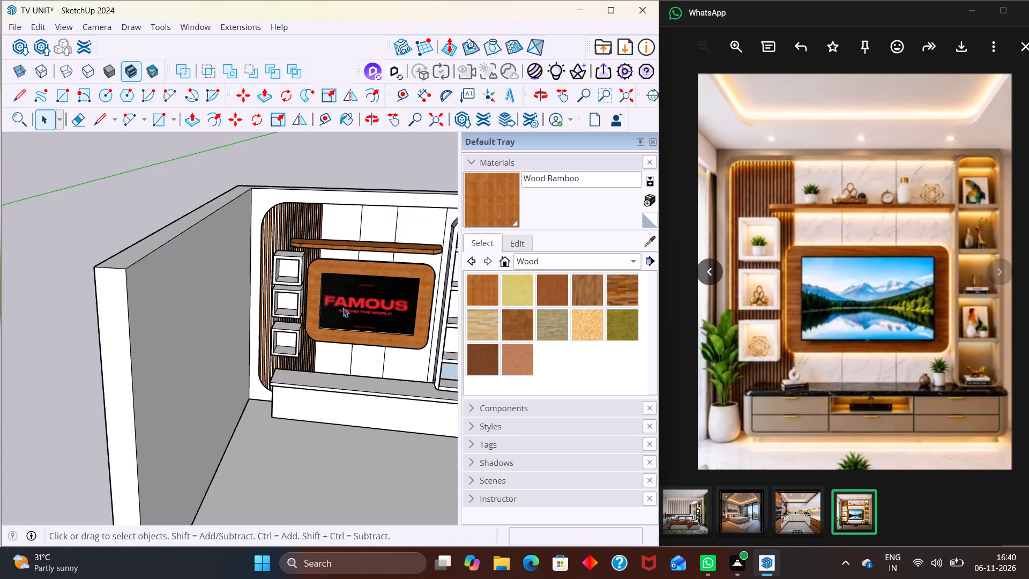
pyautogui.scroll(-4, 257, 321)
pyautogui.scroll(12, 391, 339)
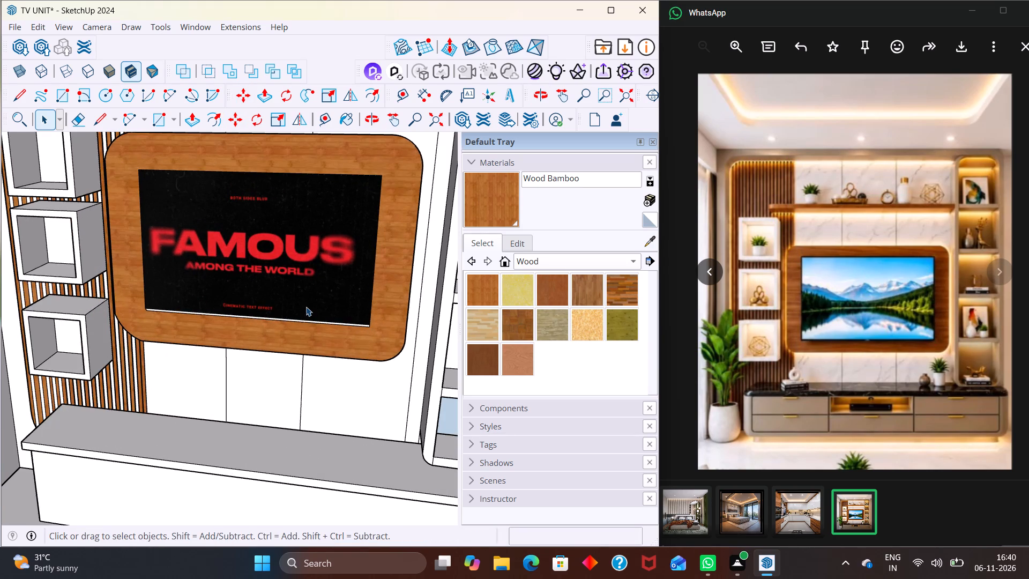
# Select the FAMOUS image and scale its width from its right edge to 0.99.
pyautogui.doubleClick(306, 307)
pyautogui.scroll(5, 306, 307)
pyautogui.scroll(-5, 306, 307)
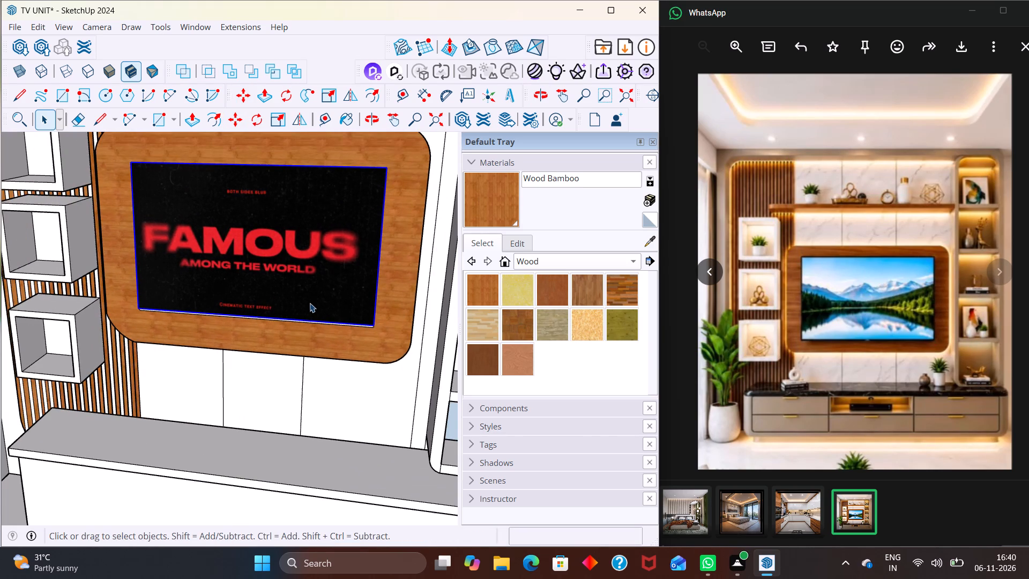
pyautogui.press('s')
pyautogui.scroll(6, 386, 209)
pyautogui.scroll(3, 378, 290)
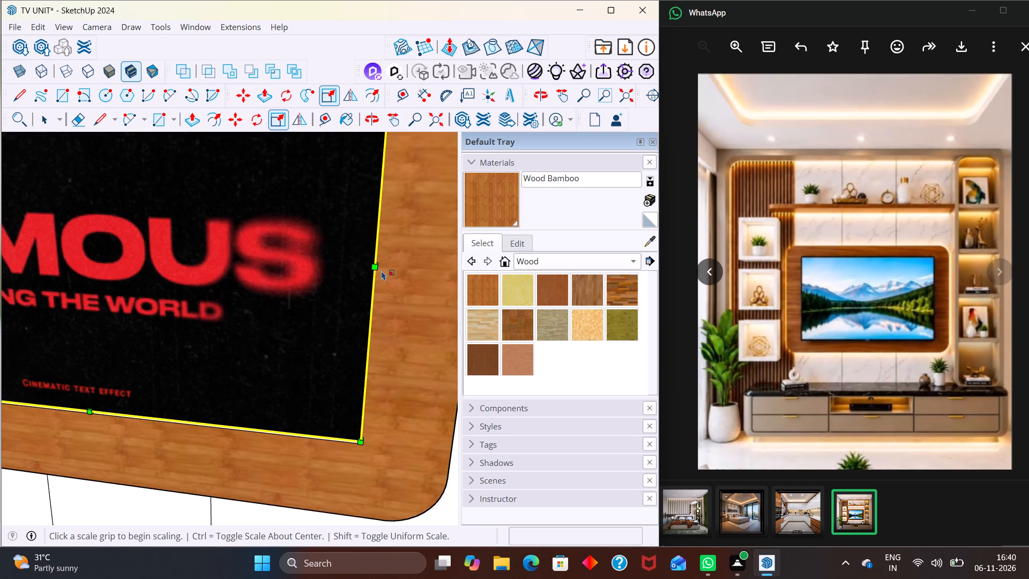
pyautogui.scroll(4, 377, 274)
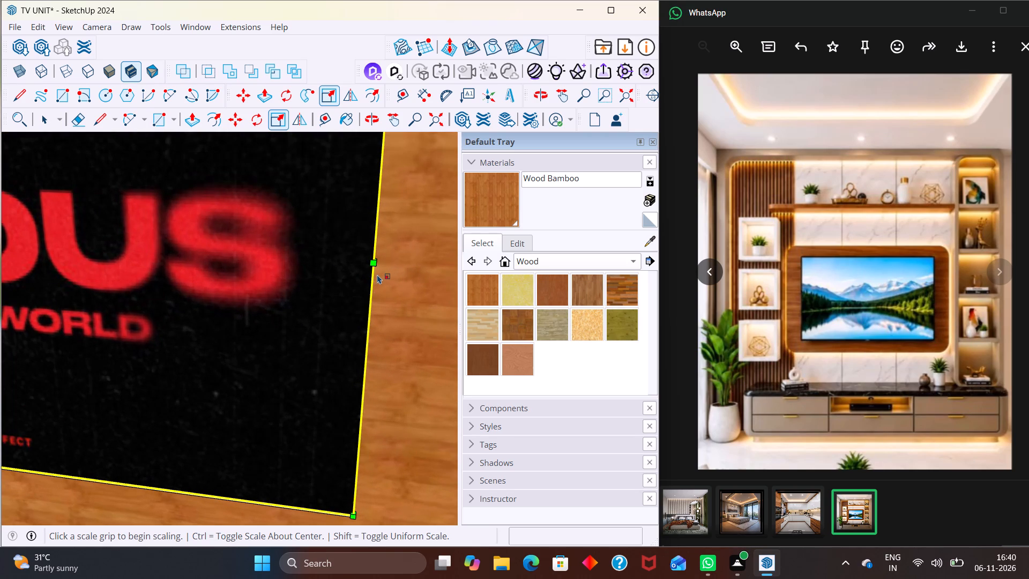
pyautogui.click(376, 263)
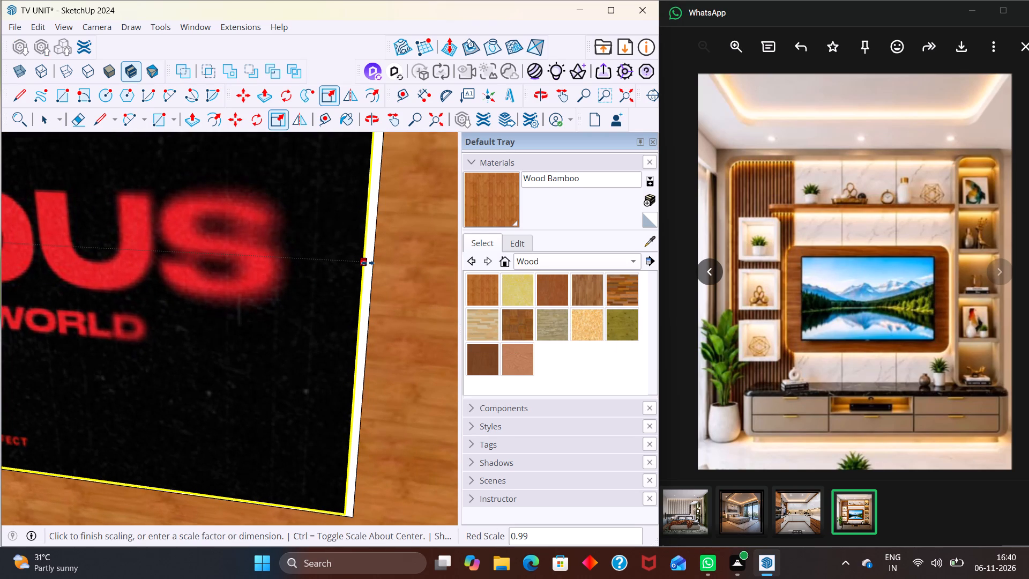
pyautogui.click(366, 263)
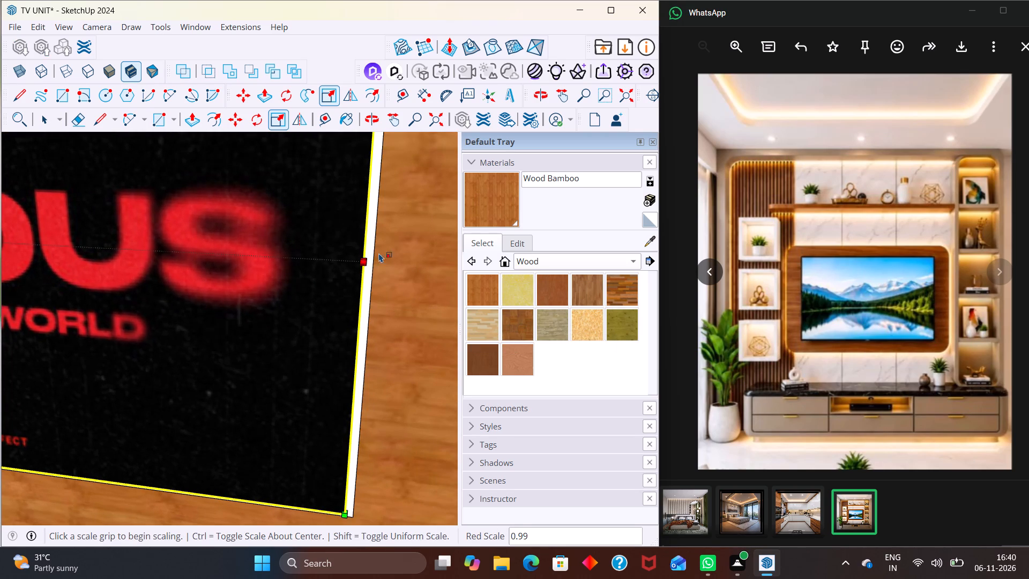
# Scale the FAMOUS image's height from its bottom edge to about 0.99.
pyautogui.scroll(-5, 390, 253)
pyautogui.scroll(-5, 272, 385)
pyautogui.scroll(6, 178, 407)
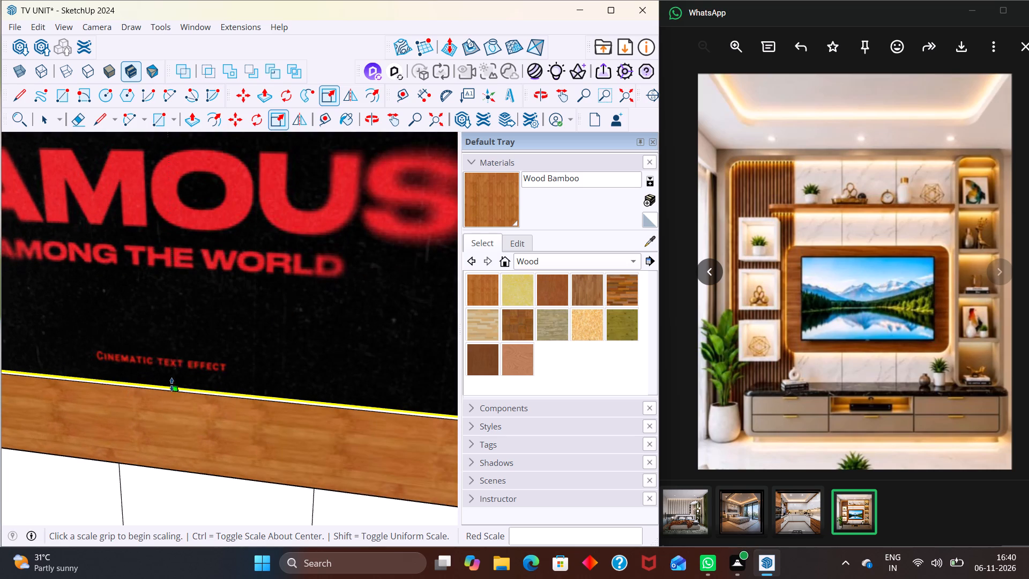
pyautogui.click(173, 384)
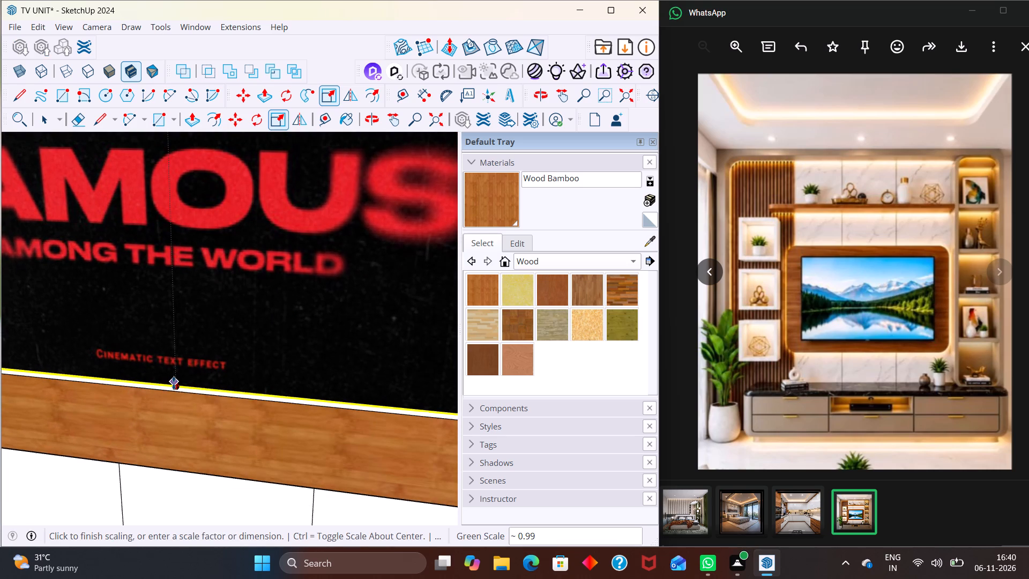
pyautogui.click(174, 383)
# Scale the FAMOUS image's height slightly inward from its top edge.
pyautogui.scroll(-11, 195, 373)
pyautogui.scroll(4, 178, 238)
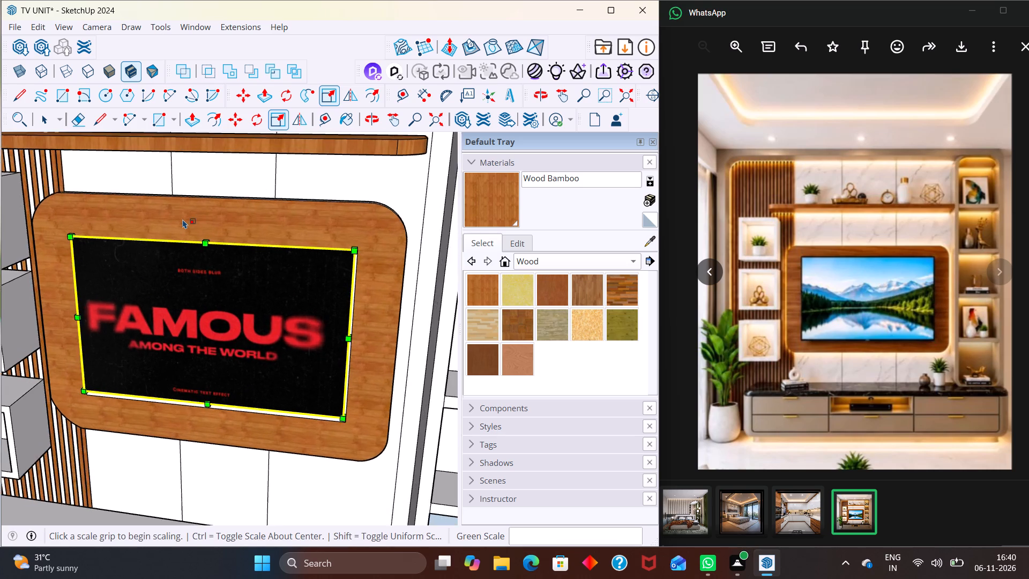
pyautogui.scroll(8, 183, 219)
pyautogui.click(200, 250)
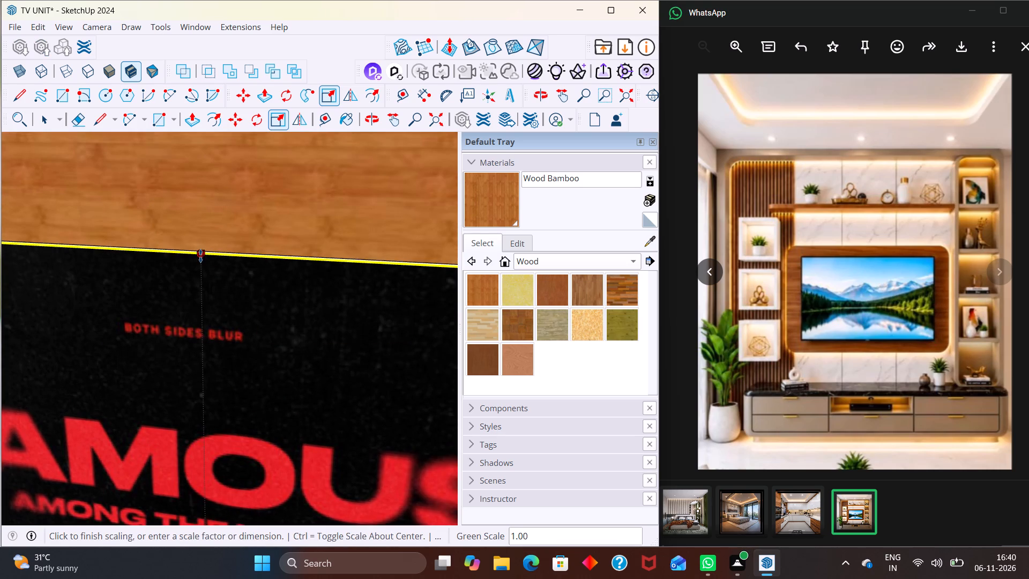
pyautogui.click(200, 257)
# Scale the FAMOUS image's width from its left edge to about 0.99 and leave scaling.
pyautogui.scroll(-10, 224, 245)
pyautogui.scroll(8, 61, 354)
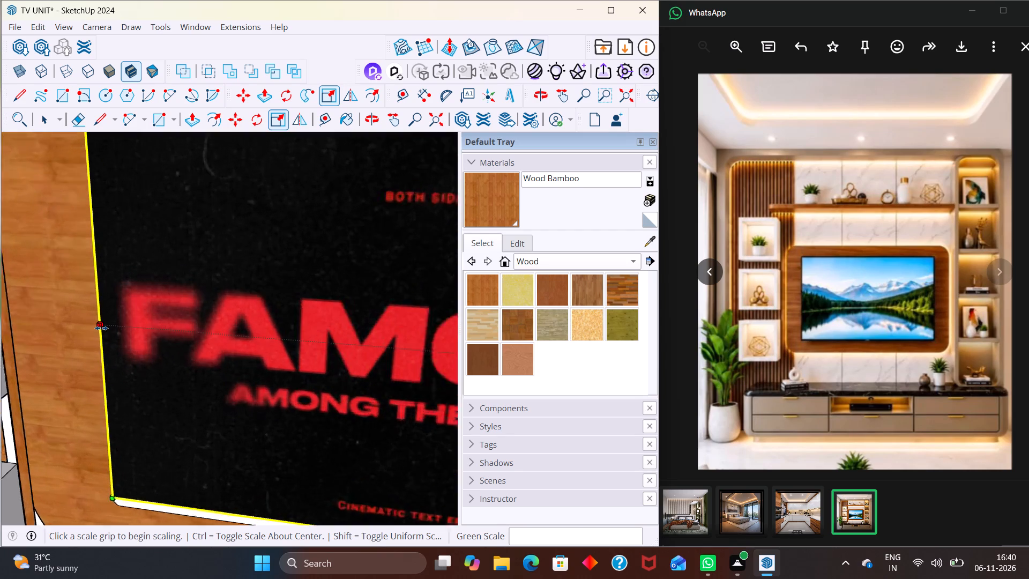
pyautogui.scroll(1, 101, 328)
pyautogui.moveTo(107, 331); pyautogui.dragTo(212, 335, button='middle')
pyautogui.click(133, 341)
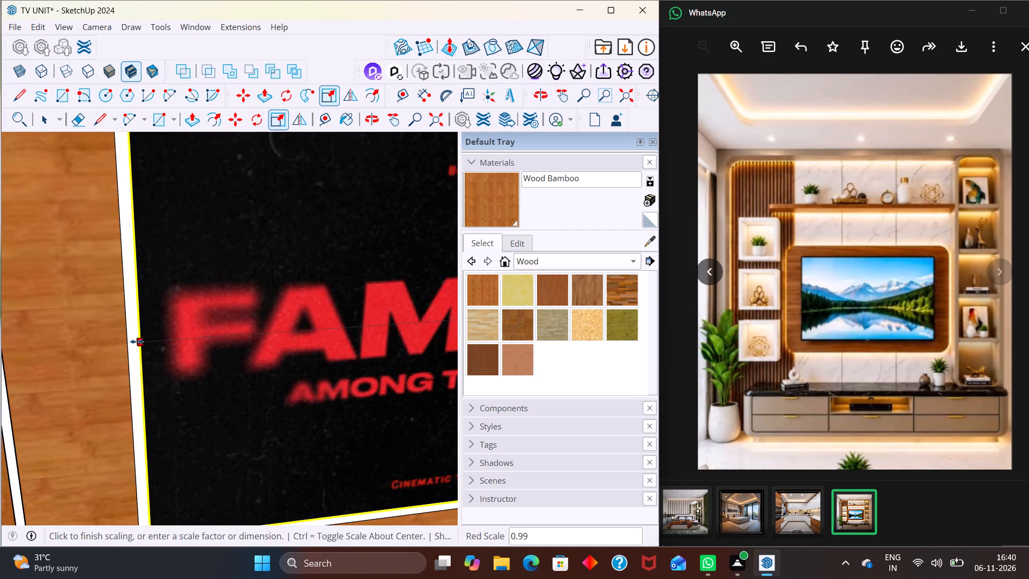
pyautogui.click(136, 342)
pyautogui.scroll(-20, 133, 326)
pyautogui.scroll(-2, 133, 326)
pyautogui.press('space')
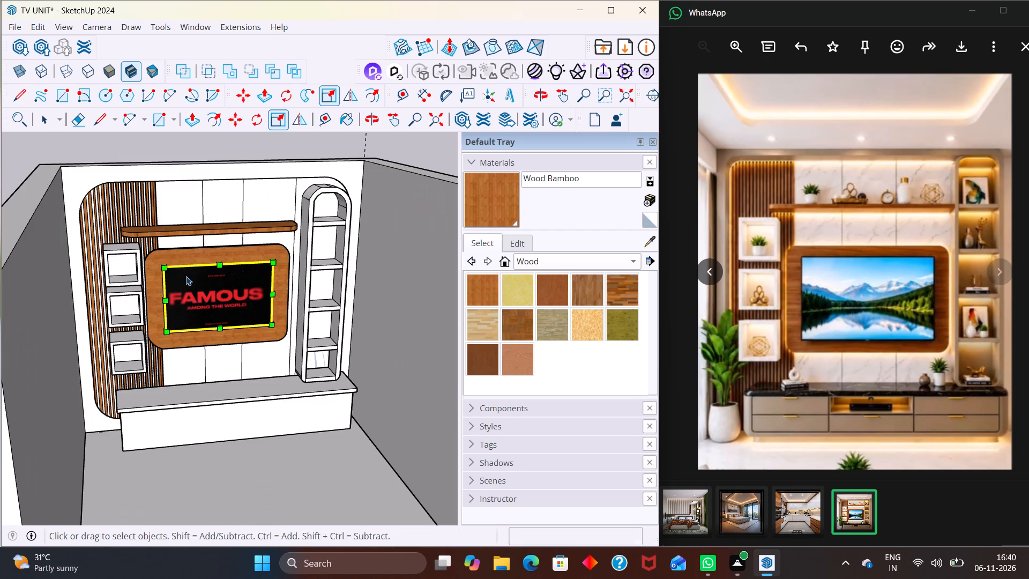
# Deselect the image and examine the border around it inside the TV frame from the front.
pyautogui.scroll(-5, 192, 284)
pyautogui.scroll(-4, 238, 276)
pyautogui.click(265, 177)
pyautogui.moveTo(182, 302); pyautogui.dragTo(132, 261, button='middle')
pyautogui.scroll(9, 151, 259)
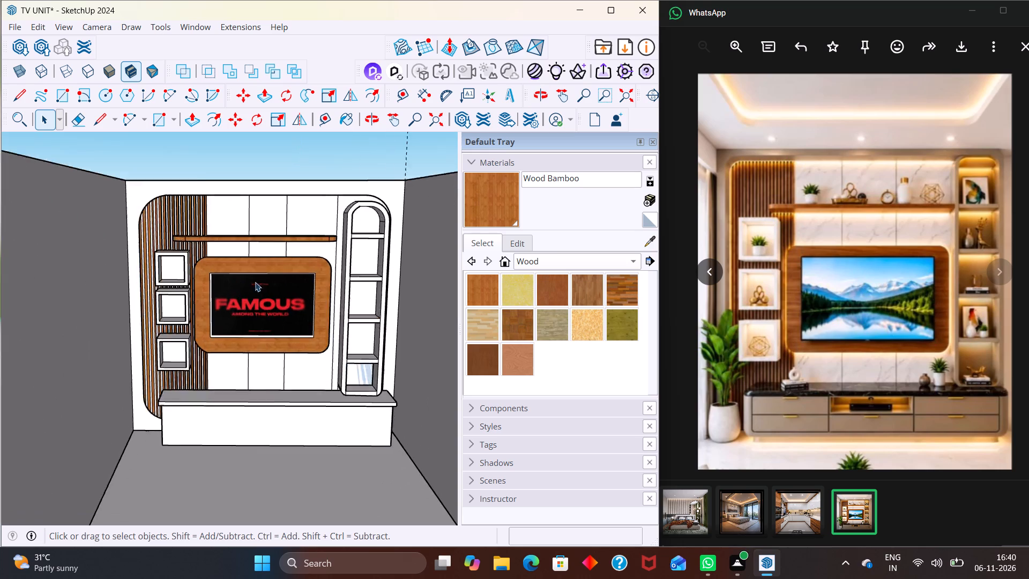
pyautogui.scroll(2, 255, 282)
pyautogui.moveTo(332, 302); pyautogui.dragTo(322, 305, button='middle')
pyautogui.scroll(3, 323, 304)
pyautogui.doubleClick(263, 330)
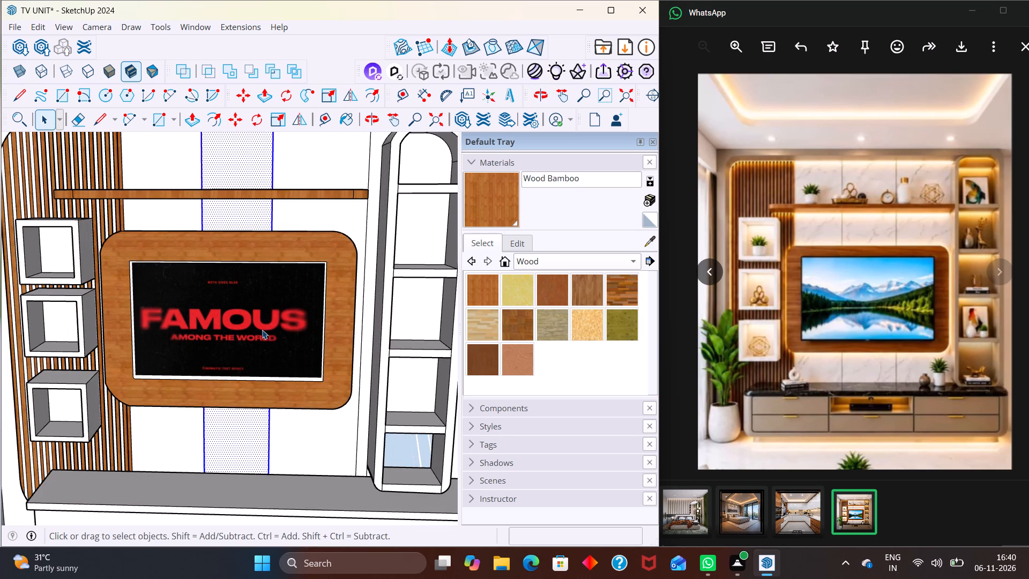
pyautogui.scroll(4, 220, 323)
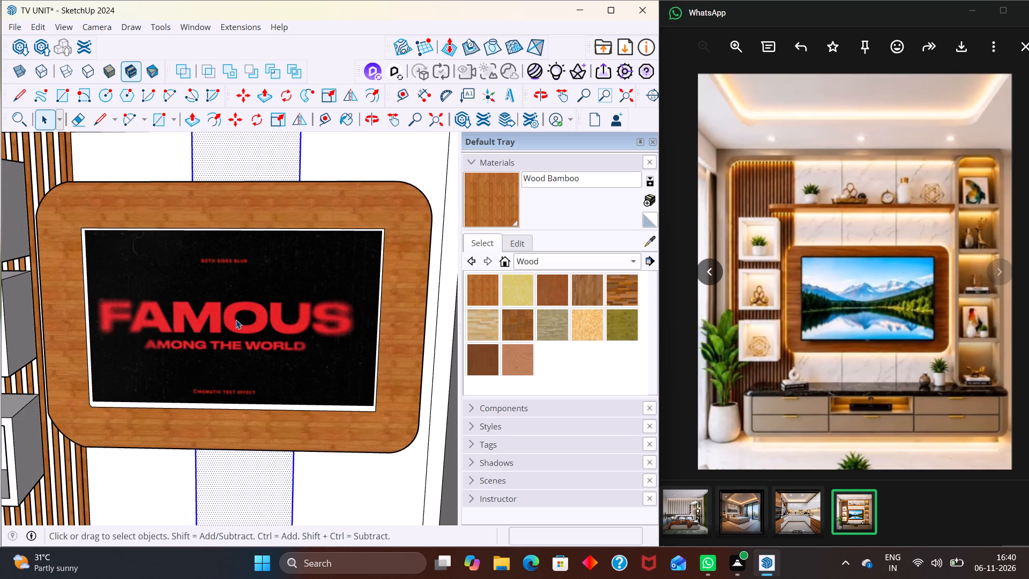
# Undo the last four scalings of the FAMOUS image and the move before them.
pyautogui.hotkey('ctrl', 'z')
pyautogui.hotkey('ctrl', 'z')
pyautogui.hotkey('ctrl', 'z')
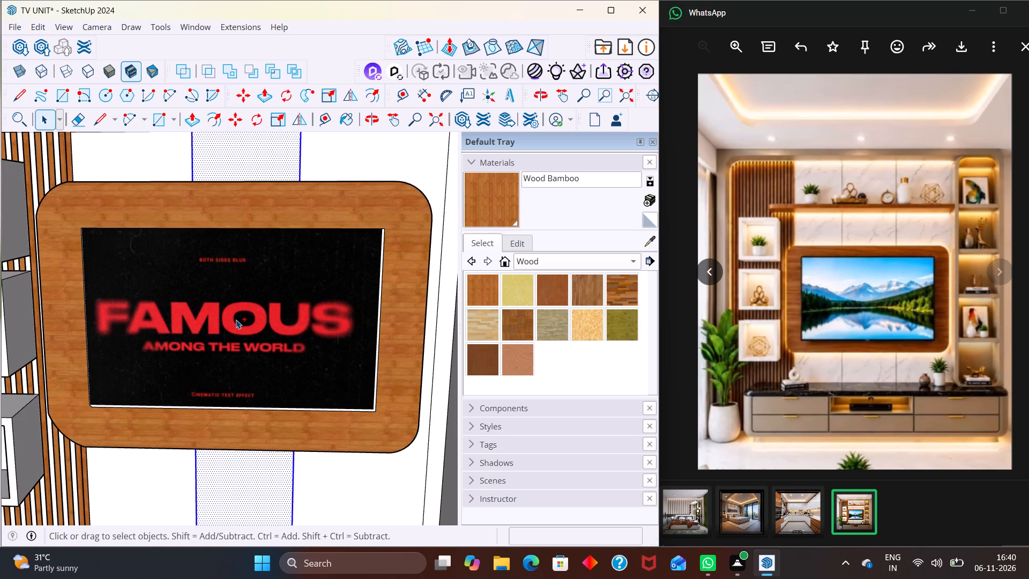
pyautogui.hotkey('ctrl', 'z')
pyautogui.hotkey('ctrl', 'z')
# Scale the FAMOUS image's height outward from its top edge to meet the TV frame opening, and leave scaling.
pyautogui.scroll(-9, 256, 311)
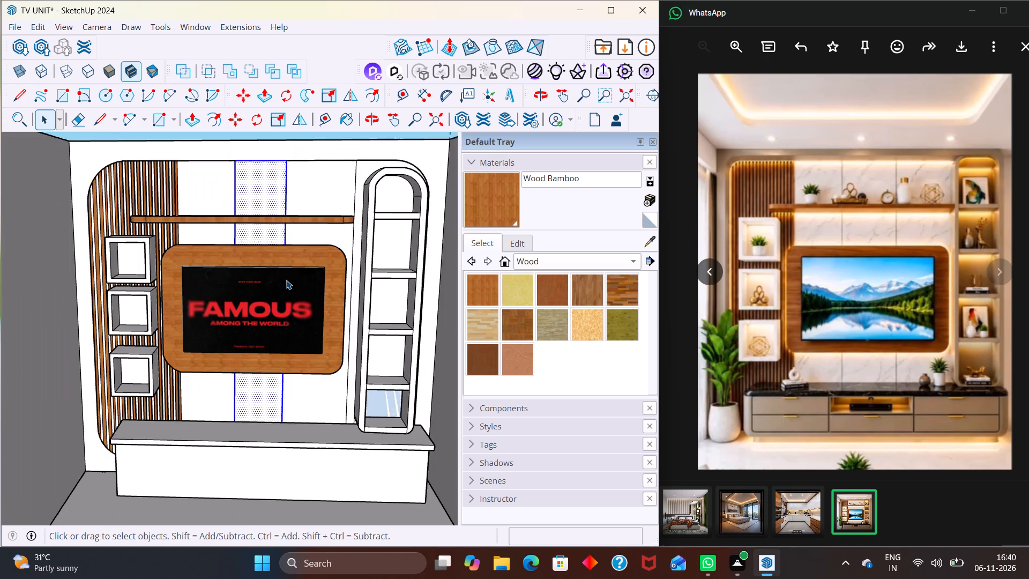
pyautogui.scroll(-4, 290, 254)
pyautogui.click(301, 165)
pyautogui.scroll(-4, 235, 304)
pyautogui.moveTo(234, 350); pyautogui.dragTo(116, 372, button='middle')
pyautogui.scroll(2, 142, 338)
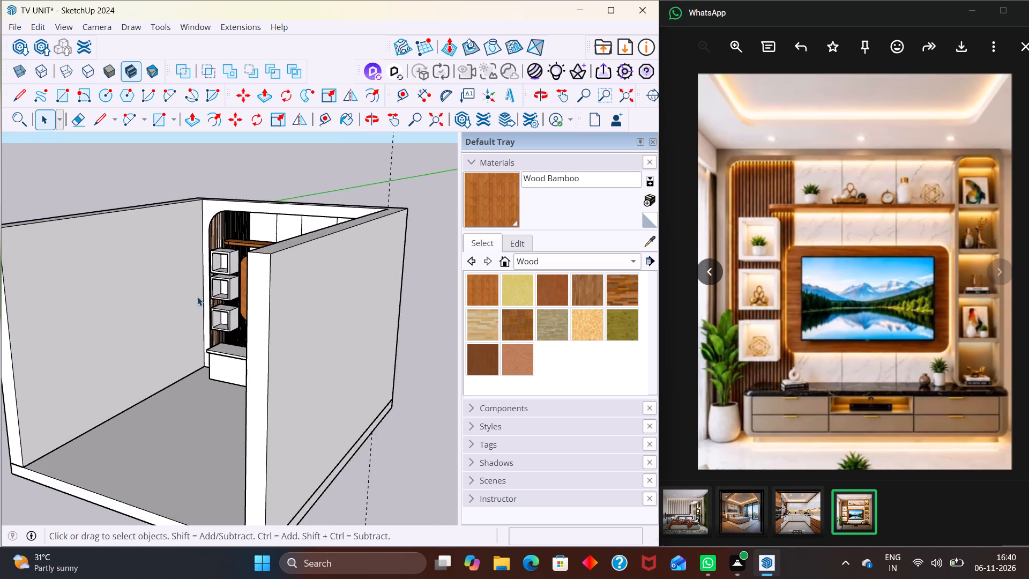
pyautogui.moveTo(207, 307); pyautogui.dragTo(246, 320, button='middle')
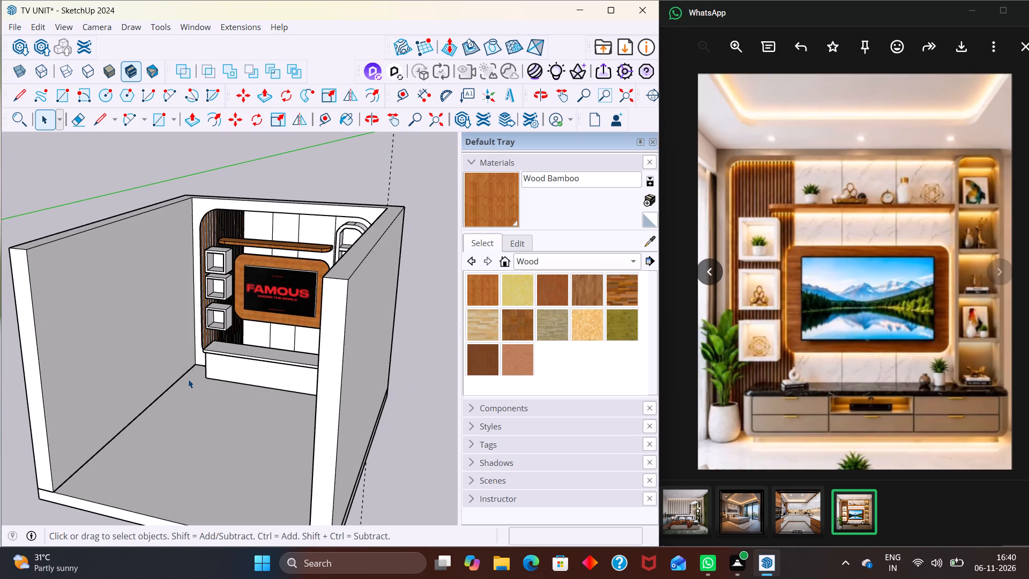
pyautogui.scroll(8, 266, 261)
pyautogui.click(282, 314)
pyautogui.scroll(4, 294, 293)
pyautogui.moveTo(301, 295); pyautogui.dragTo(321, 345, button='middle')
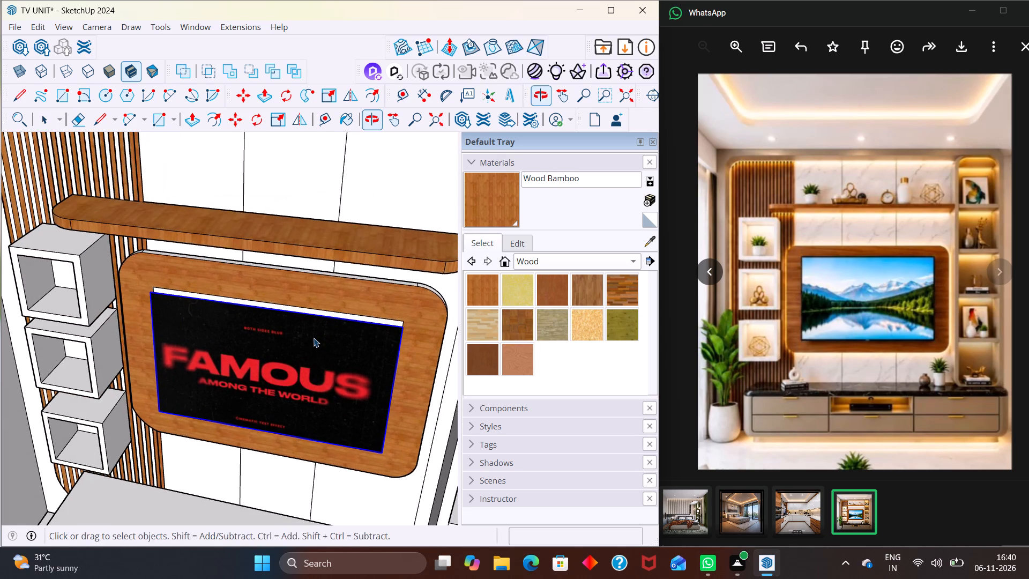
pyautogui.press('s')
pyautogui.scroll(7, 323, 308)
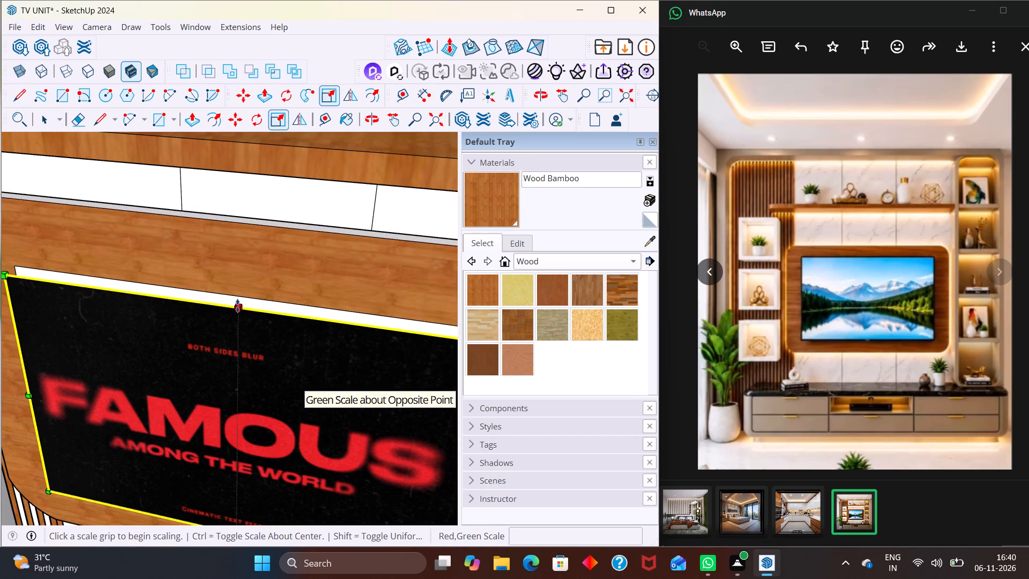
pyautogui.click(237, 308)
pyautogui.click(240, 301)
pyautogui.scroll(-6, 248, 289)
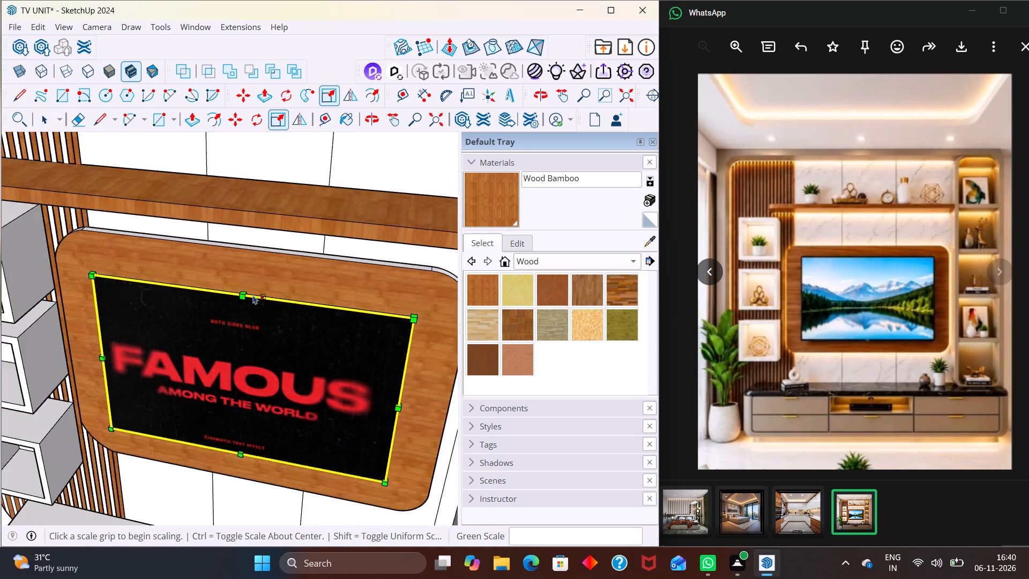
pyautogui.scroll(-13, 253, 295)
pyautogui.click(374, 187)
pyautogui.moveTo(297, 318); pyautogui.dragTo(323, 262, button='middle')
pyautogui.click(323, 201)
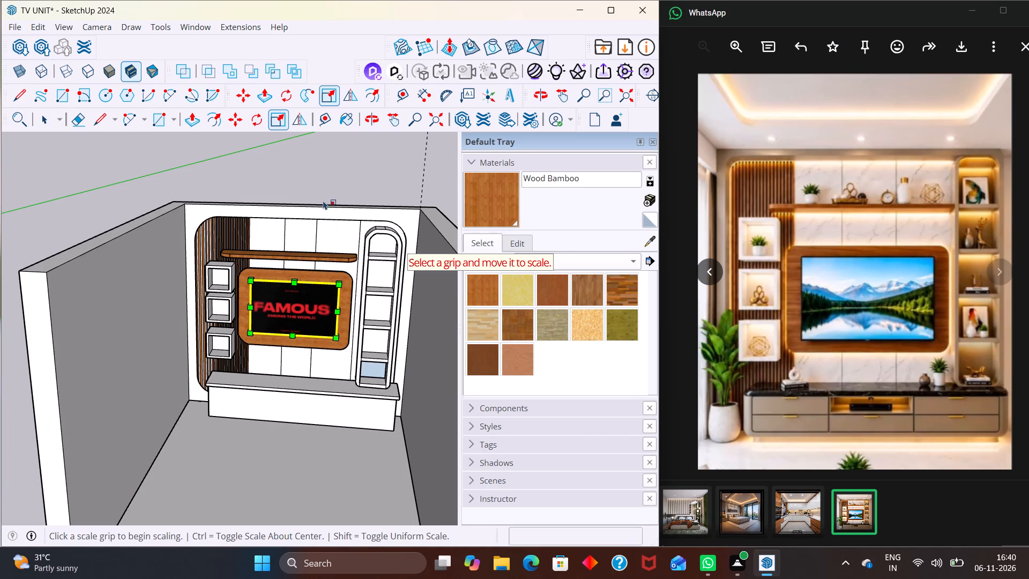
pyautogui.click(347, 181)
pyautogui.moveTo(329, 293); pyautogui.dragTo(331, 266, button='middle')
pyautogui.click(311, 176)
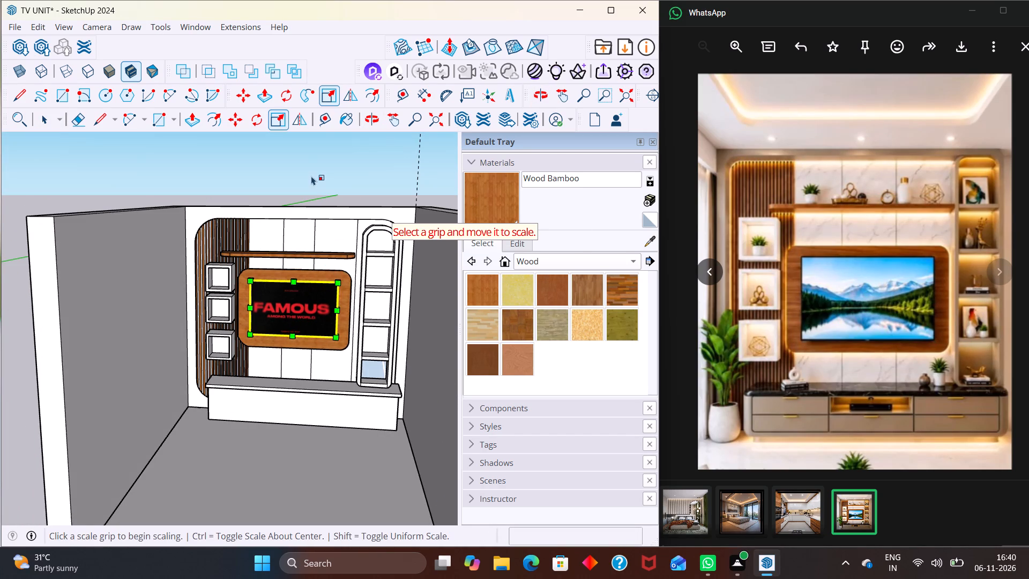
pyautogui.press('space')
# Examine how the FAMOUS image fits inside the wooden TV frame, from several angles and distances.
pyautogui.scroll(-3, 305, 194)
pyautogui.moveTo(242, 330); pyautogui.dragTo(230, 298, button='middle')
pyautogui.scroll(1, 230, 300)
pyautogui.scroll(-8, 317, 380)
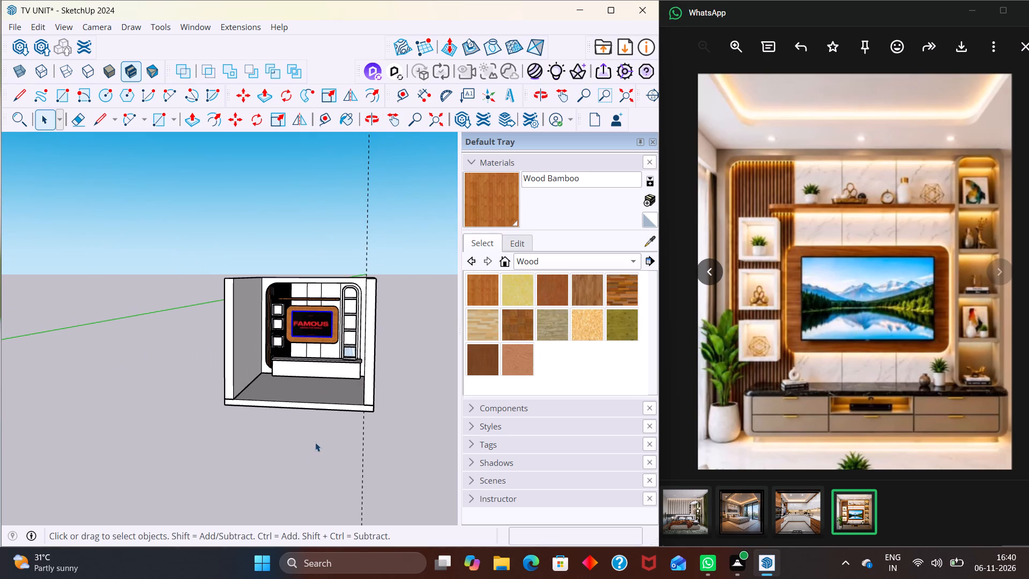
pyautogui.click(311, 450)
pyautogui.scroll(9, 319, 316)
pyautogui.moveTo(325, 335); pyautogui.dragTo(364, 331, button='middle')
pyautogui.scroll(3, 297, 355)
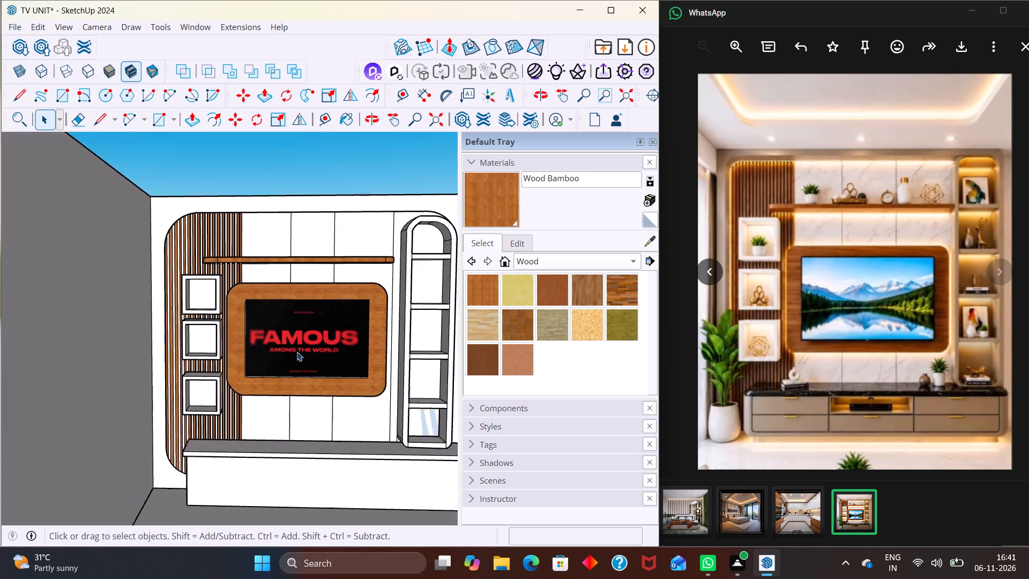
pyautogui.scroll(5, 297, 352)
pyautogui.click(296, 375)
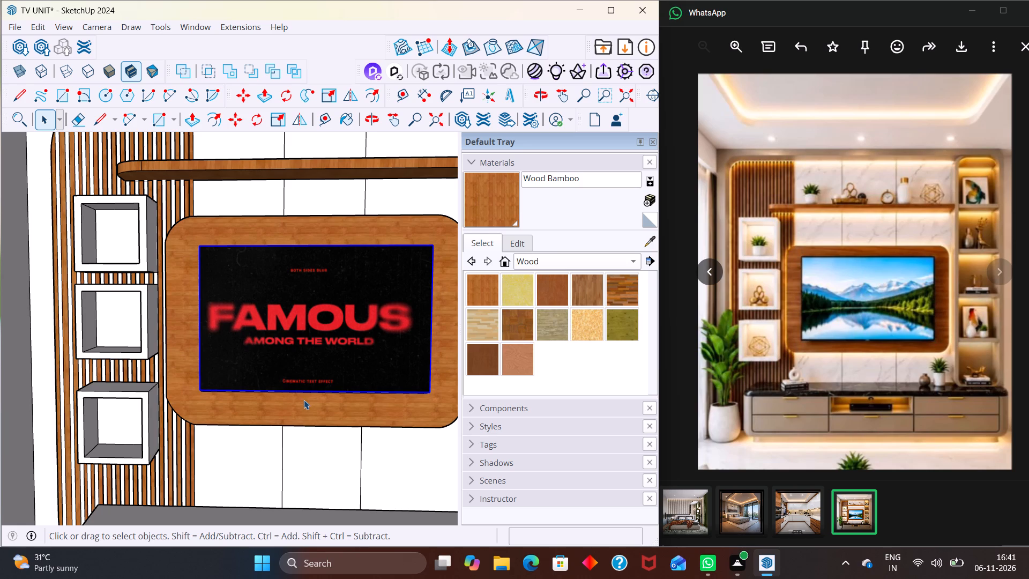
pyautogui.moveTo(304, 401); pyautogui.dragTo(281, 414, button='middle')
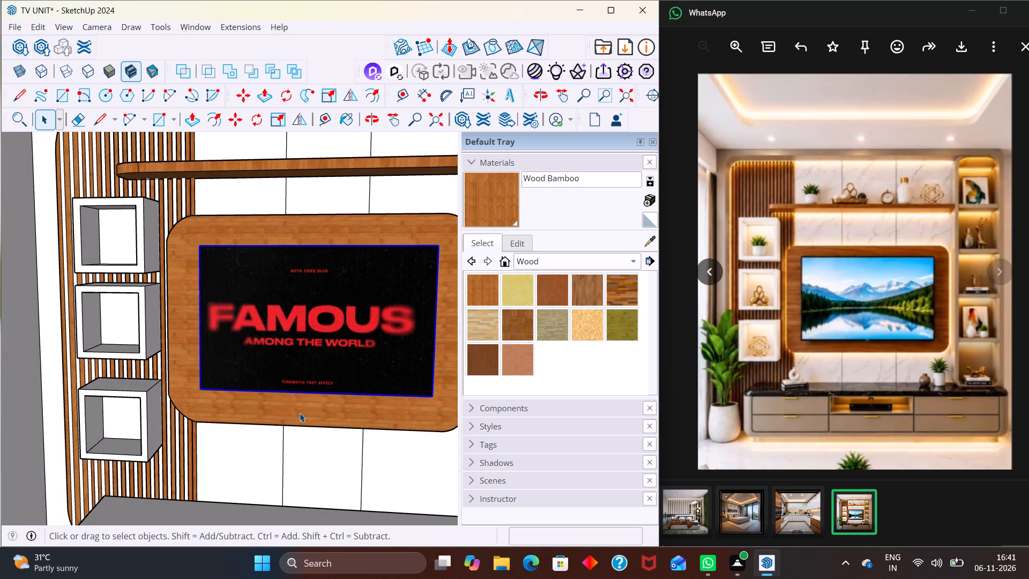
pyautogui.scroll(-4, 300, 413)
pyautogui.moveTo(317, 425); pyautogui.dragTo(290, 458, button='middle')
pyautogui.moveTo(290, 436); pyautogui.dragTo(309, 436, button='middle')
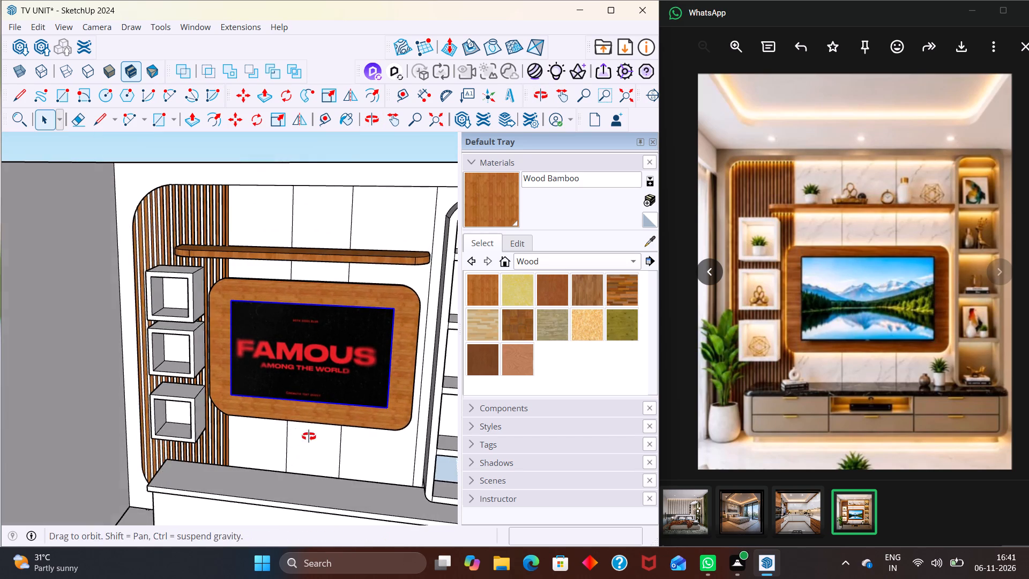
pyautogui.moveTo(309, 436); pyautogui.dragTo(328, 436, button='middle')
pyautogui.scroll(2, 316, 422)
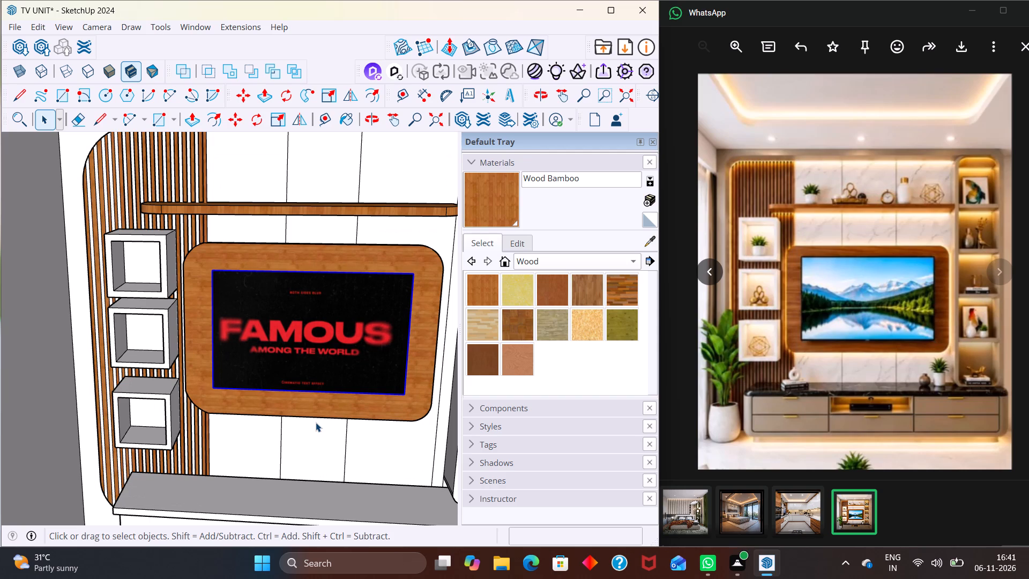
pyautogui.scroll(-7, 301, 424)
pyautogui.scroll(3, 353, 312)
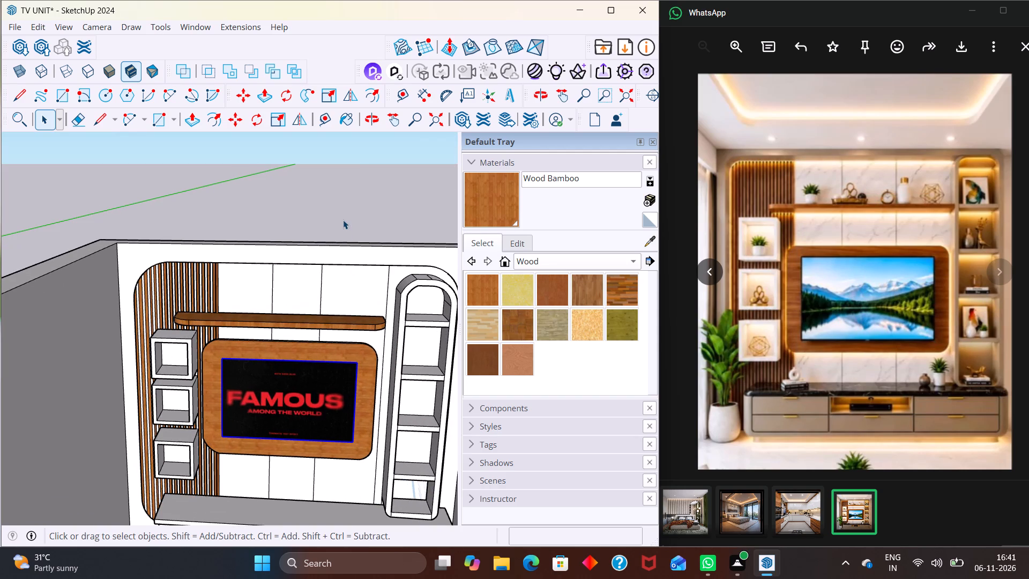
# Examine the whole TV wall unit, including the back panels above the shelf, against the reference image.
pyautogui.click(343, 220)
pyautogui.scroll(-4, 341, 225)
pyautogui.moveTo(314, 415); pyautogui.dragTo(233, 427, button='middle')
pyautogui.scroll(3, 248, 399)
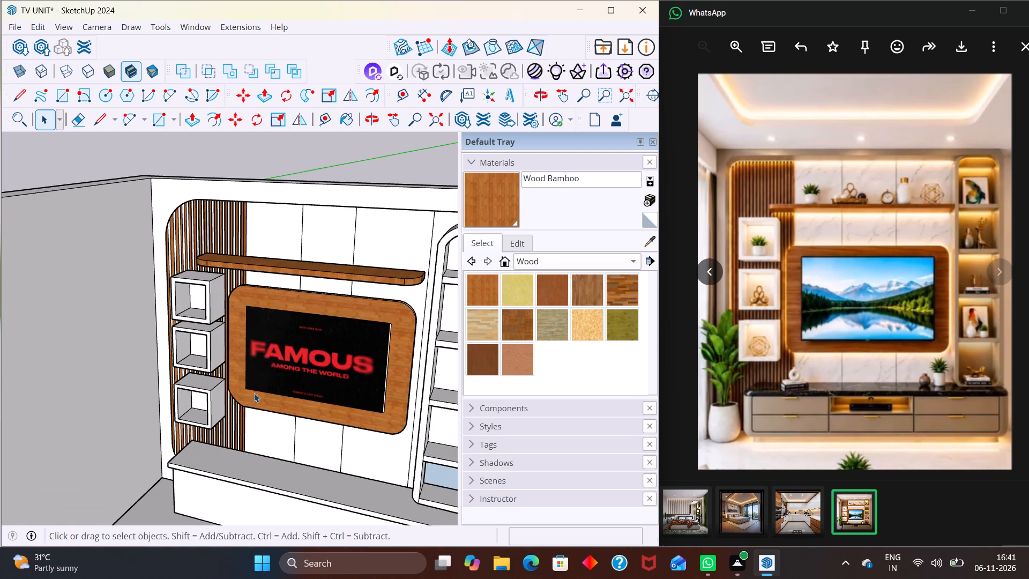
pyautogui.moveTo(284, 391); pyautogui.dragTo(303, 390, button='middle')
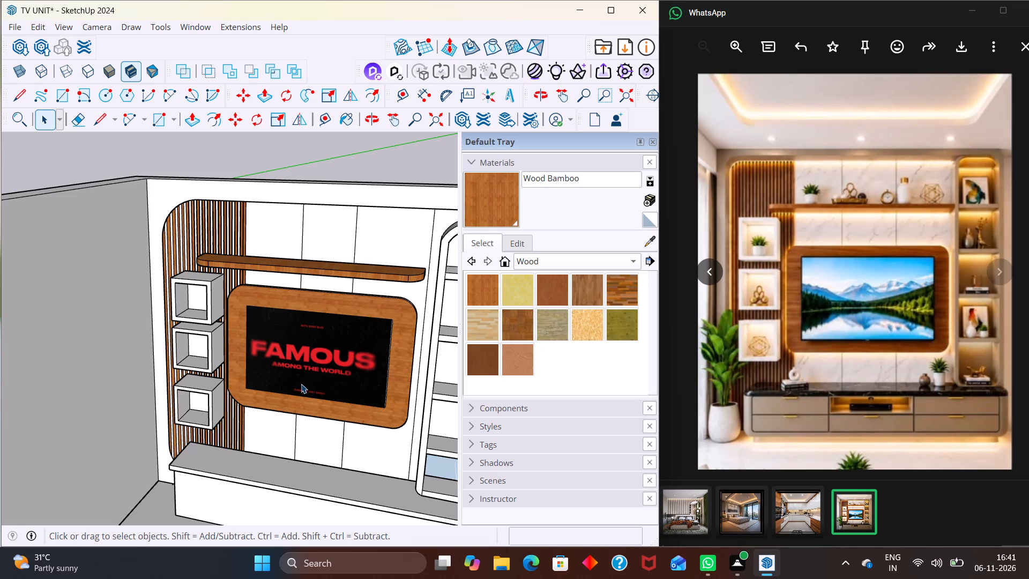
pyautogui.scroll(-2, 301, 384)
pyautogui.scroll(1, 302, 384)
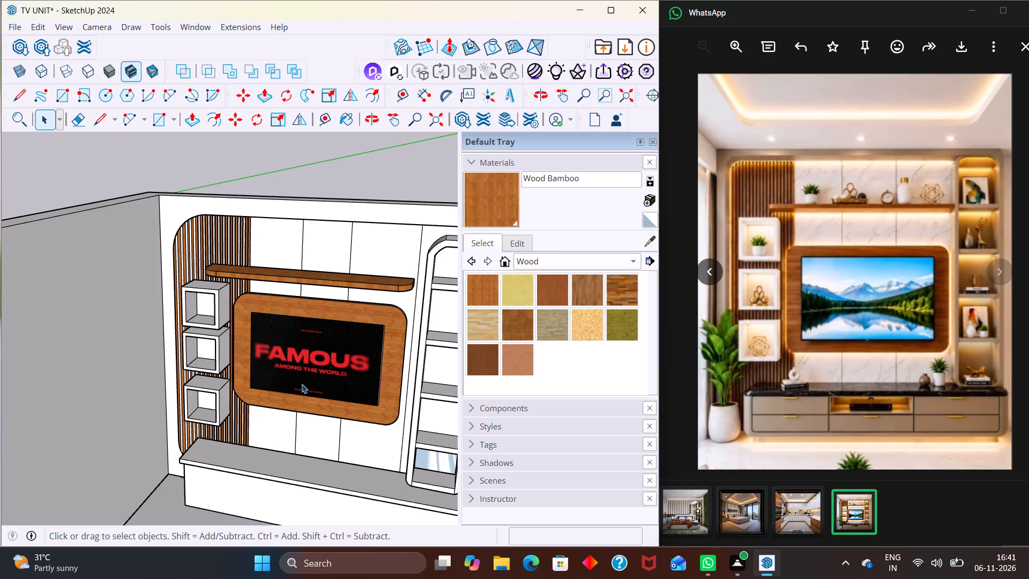
pyautogui.scroll(2, 435, 136)
pyautogui.scroll(4, 269, 390)
pyautogui.moveTo(353, 405); pyautogui.dragTo(399, 404, button='middle')
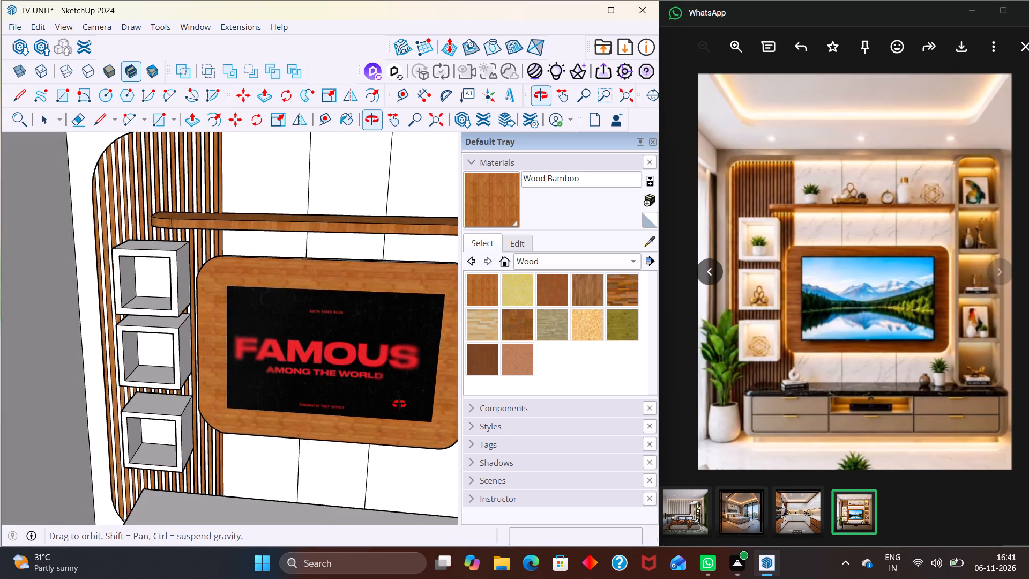
pyautogui.moveTo(399, 404); pyautogui.dragTo(366, 388, button='middle')
pyautogui.scroll(-3, 367, 381)
pyautogui.scroll(1, 375, 366)
pyautogui.scroll(-10, 374, 343)
pyautogui.moveTo(361, 388); pyautogui.dragTo(393, 342, button='middle')
pyautogui.scroll(3, 393, 342)
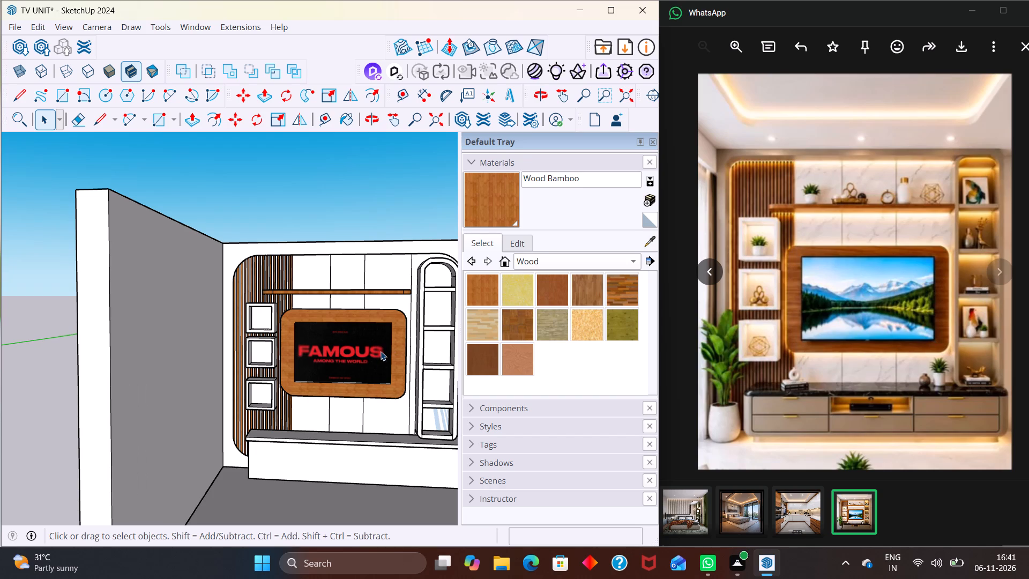
pyautogui.scroll(2, 381, 356)
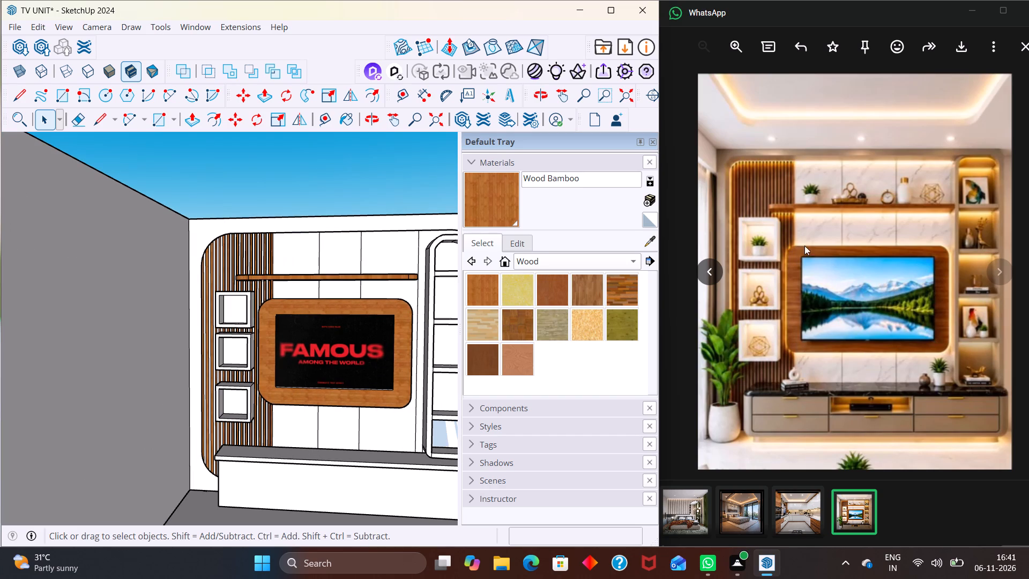
pyautogui.scroll(-6, 308, 379)
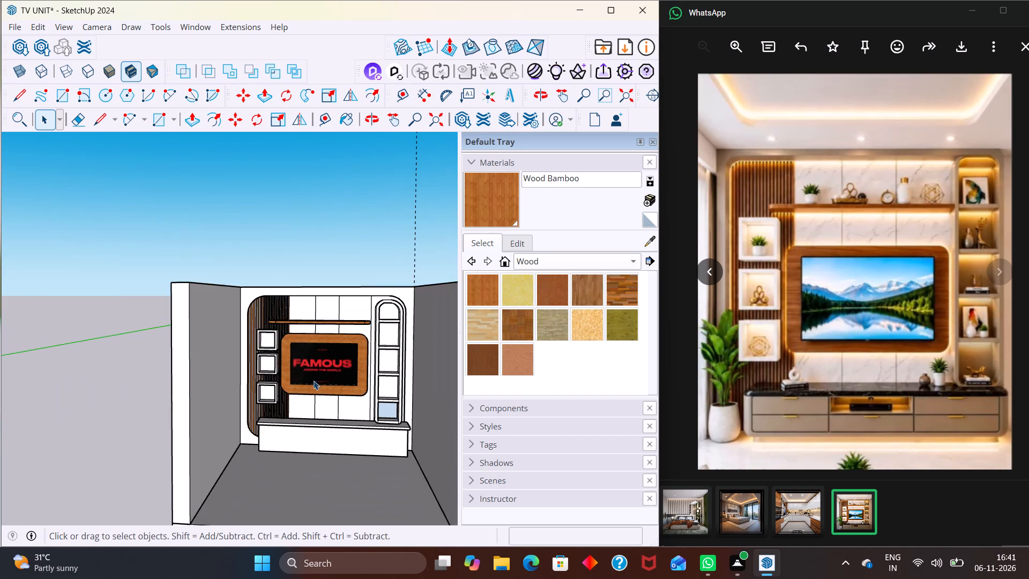
pyautogui.moveTo(354, 380); pyautogui.dragTo(356, 400, button='middle')
pyautogui.scroll(2, 355, 352)
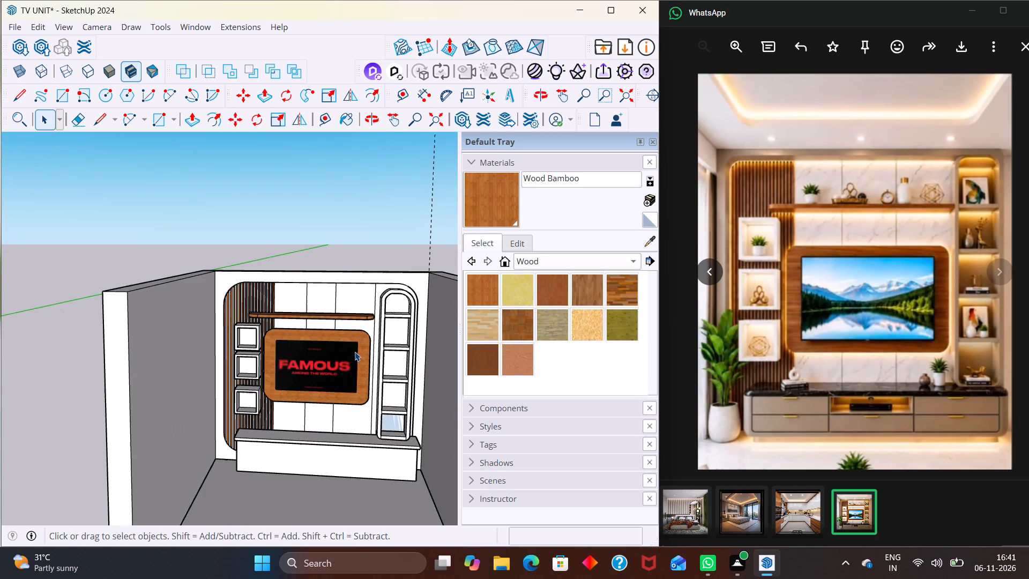
pyautogui.click(284, 304)
pyautogui.click(317, 300)
pyautogui.click(352, 299)
pyautogui.click(342, 211)
# Open 3D Warehouse and look through its featured content and Photoreal Materials.
pyautogui.click(17, 55)
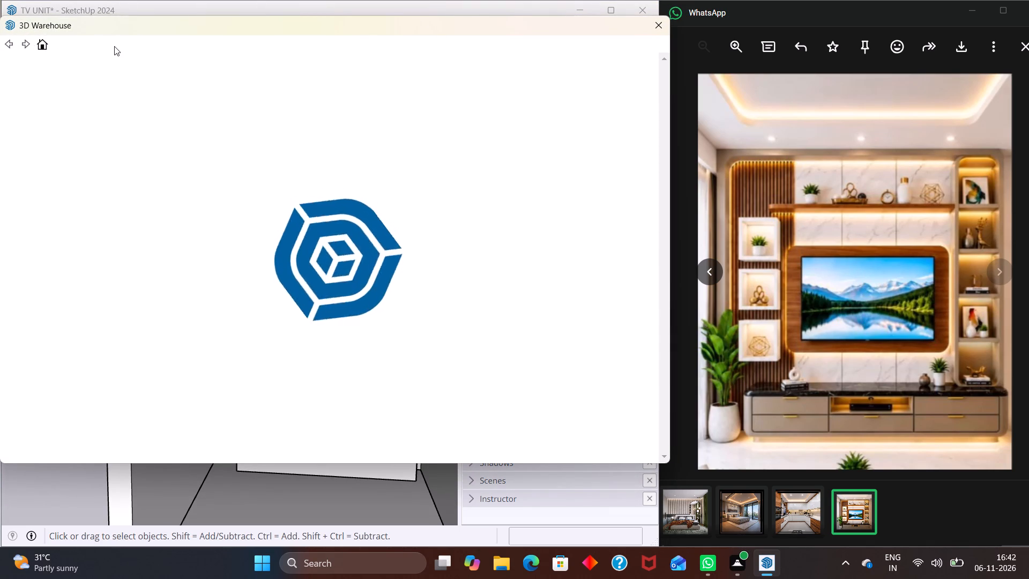
pyautogui.click(212, 73)
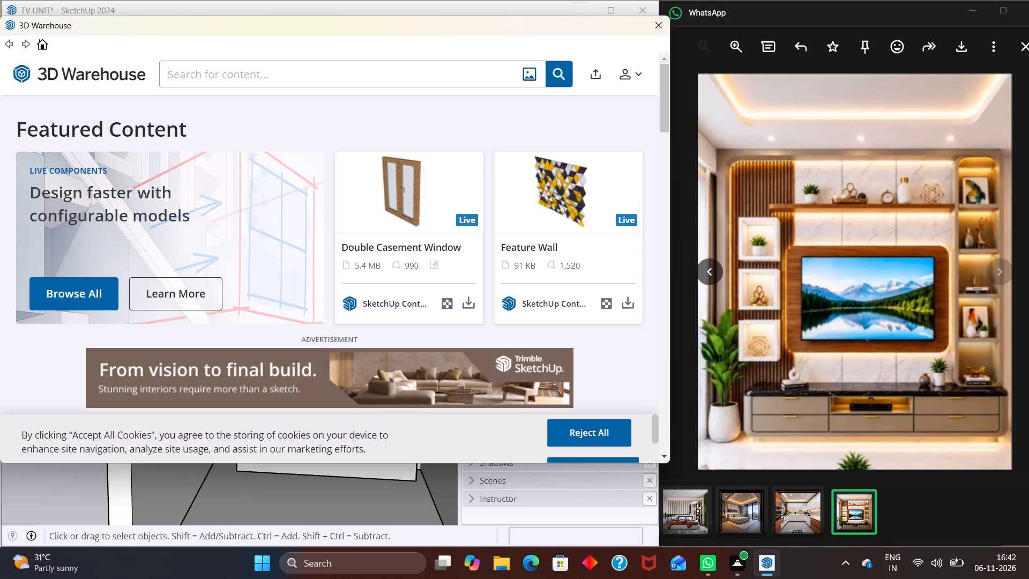
pyautogui.scroll(-3, 238, 158)
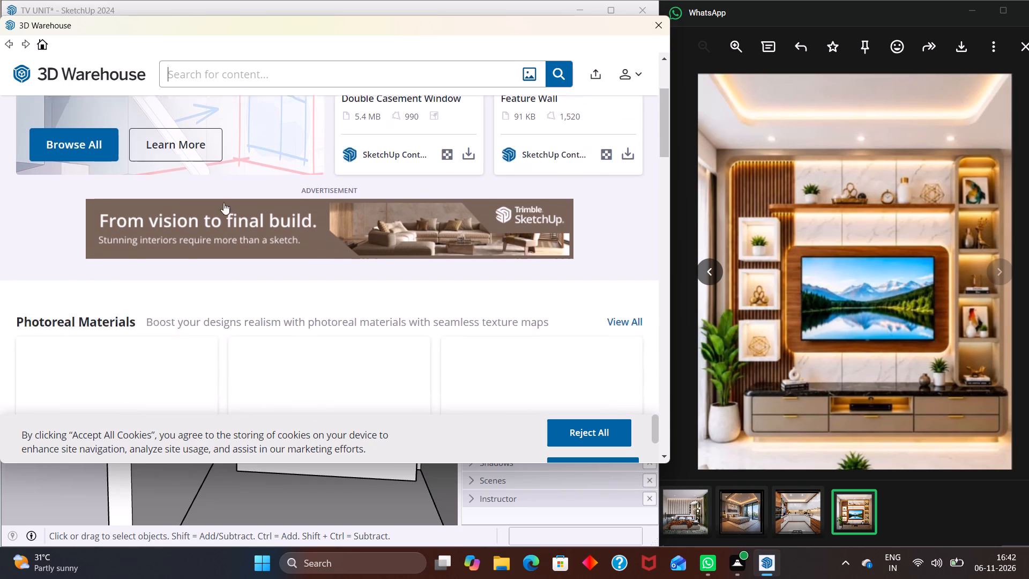
pyautogui.scroll(-3, 223, 203)
pyautogui.scroll(2, 224, 204)
pyautogui.scroll(-1, 224, 204)
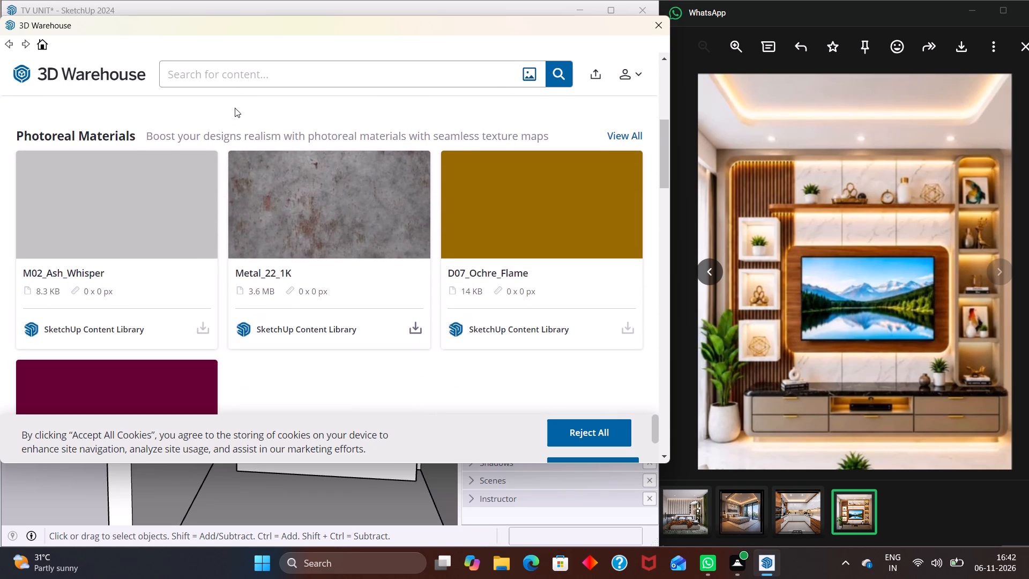
pyautogui.scroll(4, 235, 108)
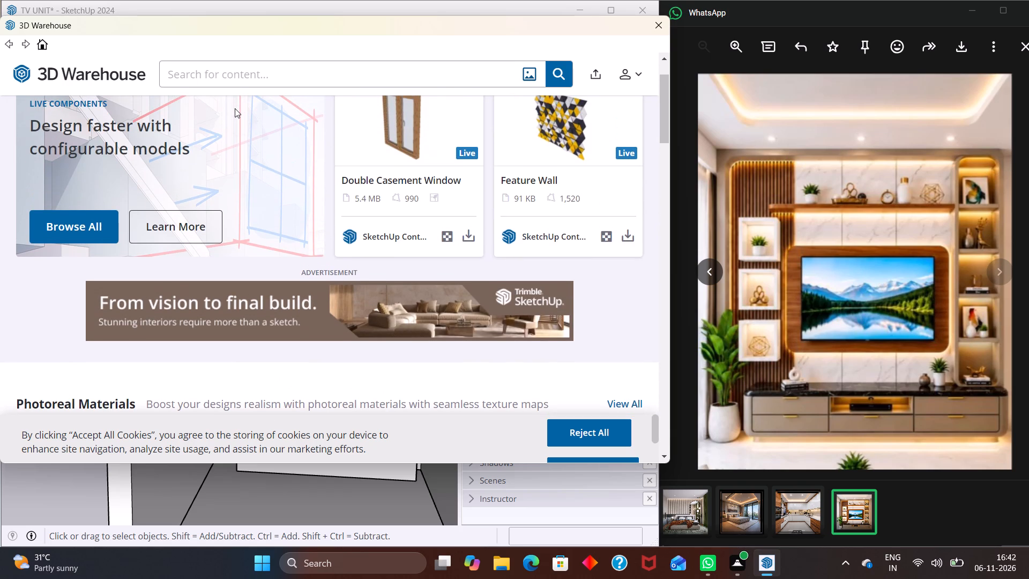
pyautogui.scroll(4, 214, 124)
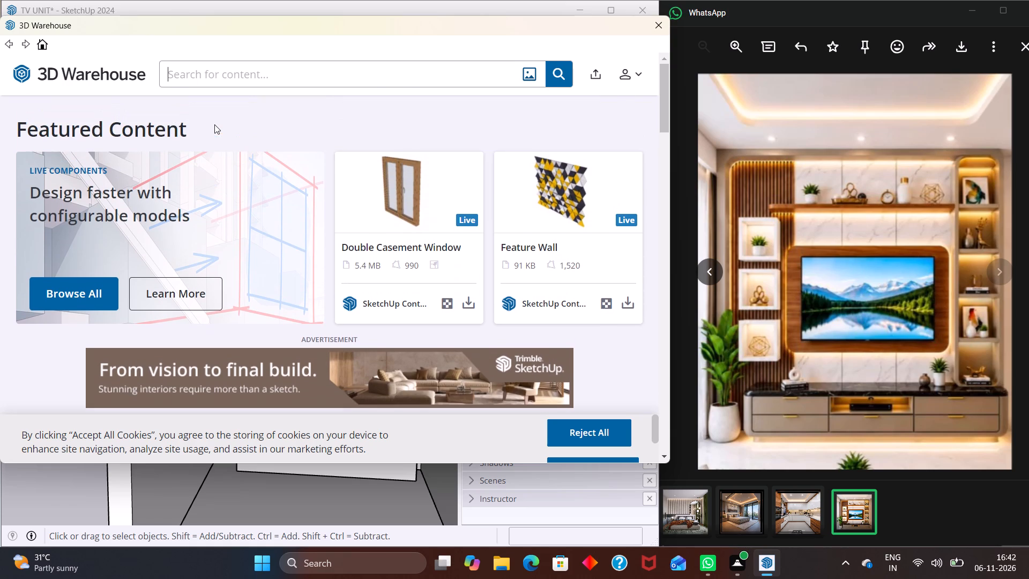
pyautogui.scroll(3, 223, 108)
pyautogui.scroll(-6, 229, 133)
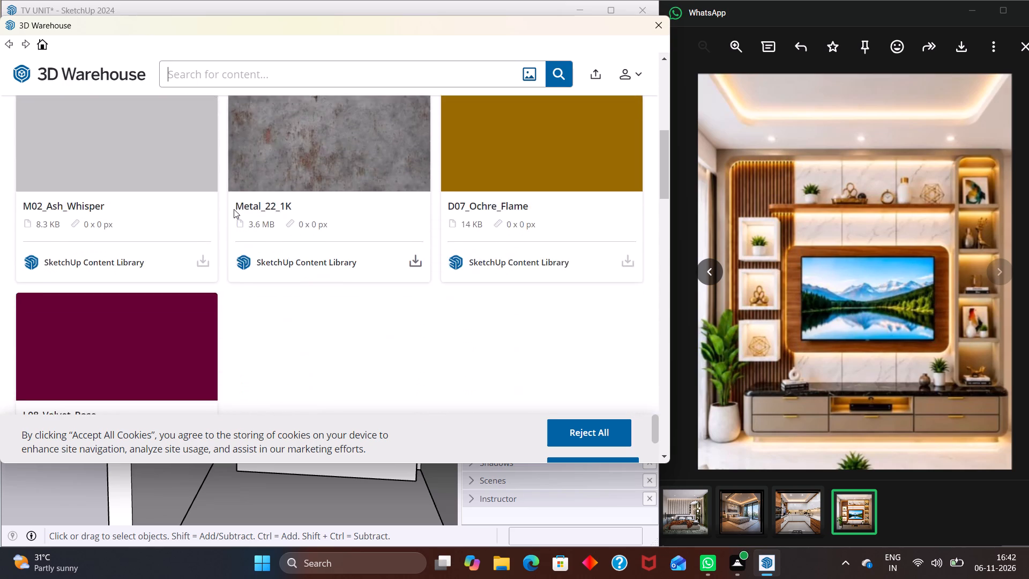
pyautogui.scroll(-3, 234, 209)
pyautogui.scroll(2, 227, 130)
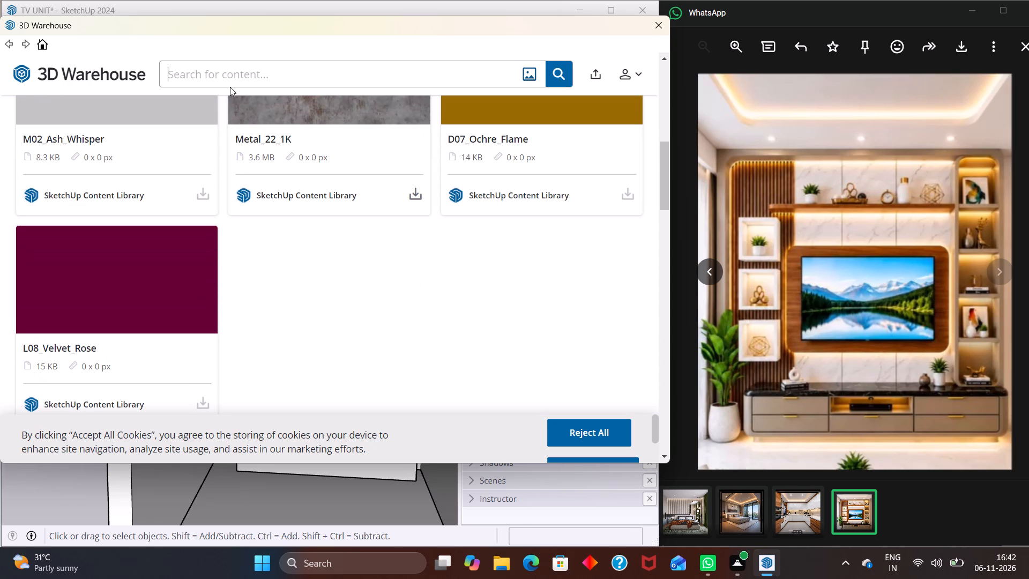
# Search 3D Warehouse for GRANITE.
pyautogui.write('GRANITE')
pyautogui.press('Return')
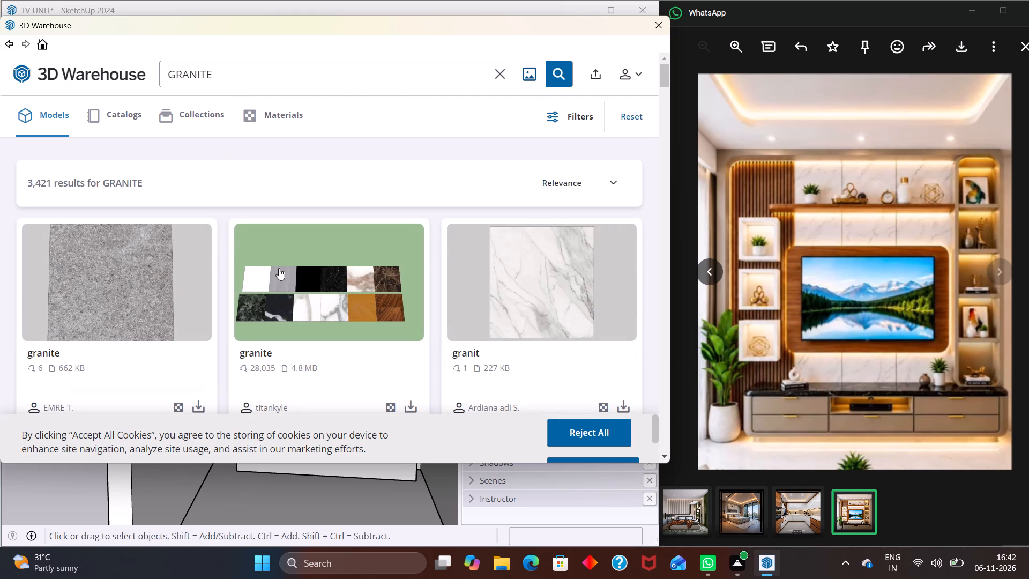
# Search 3D Warehouse for GRANITE YELLOW and look through the resulting models.
pyautogui.scroll(-3, 368, 299)
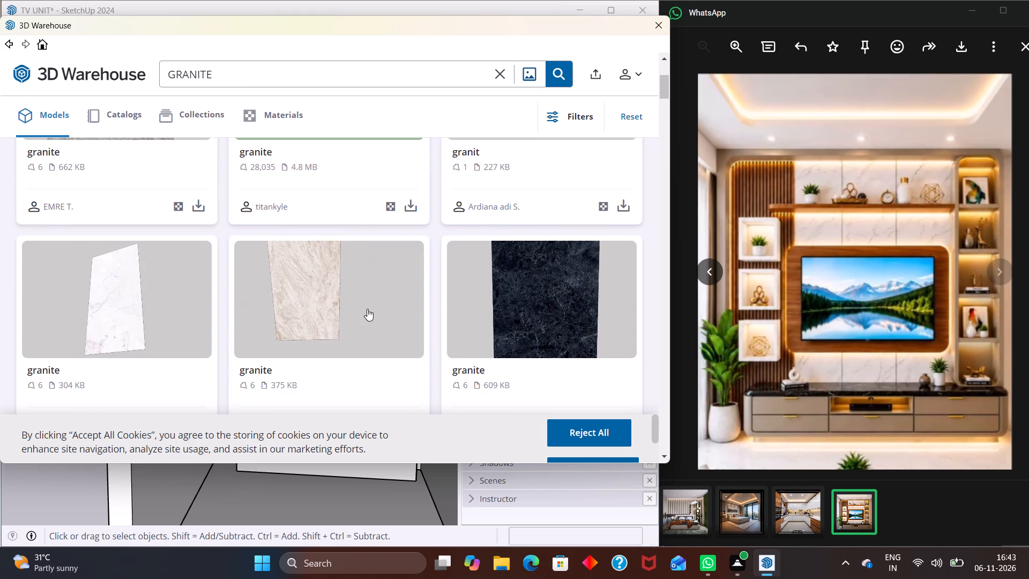
pyautogui.click(303, 71)
pyautogui.press('space')
pyautogui.write('YELLOW')
pyautogui.press('Return')
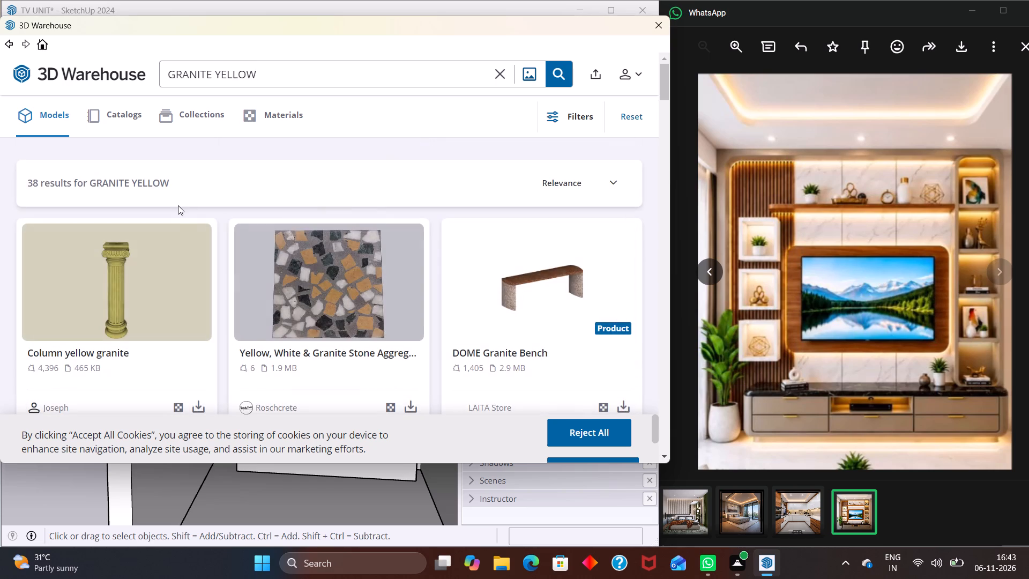
pyautogui.scroll(-10, 183, 213)
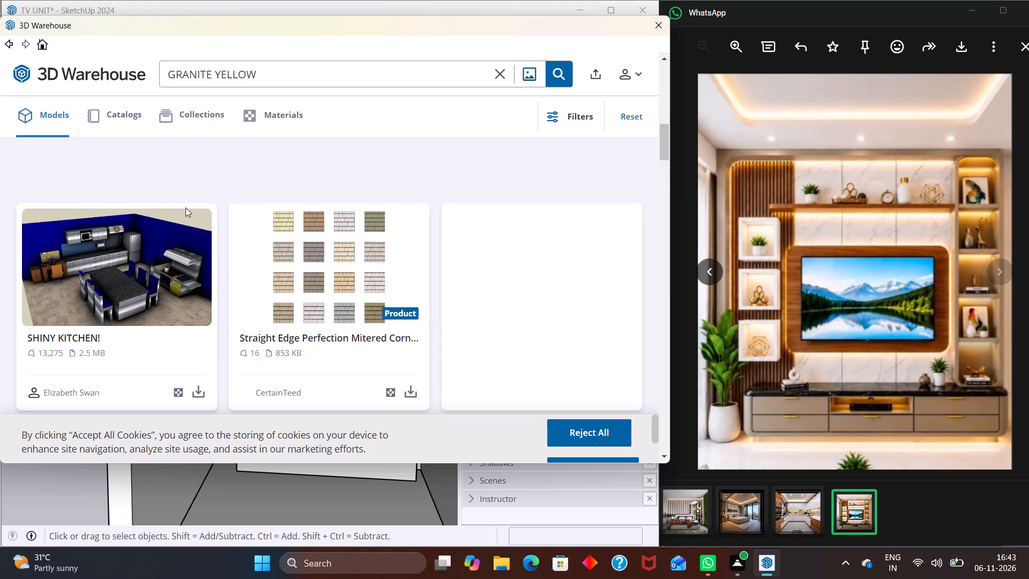
pyautogui.scroll(-9, 185, 208)
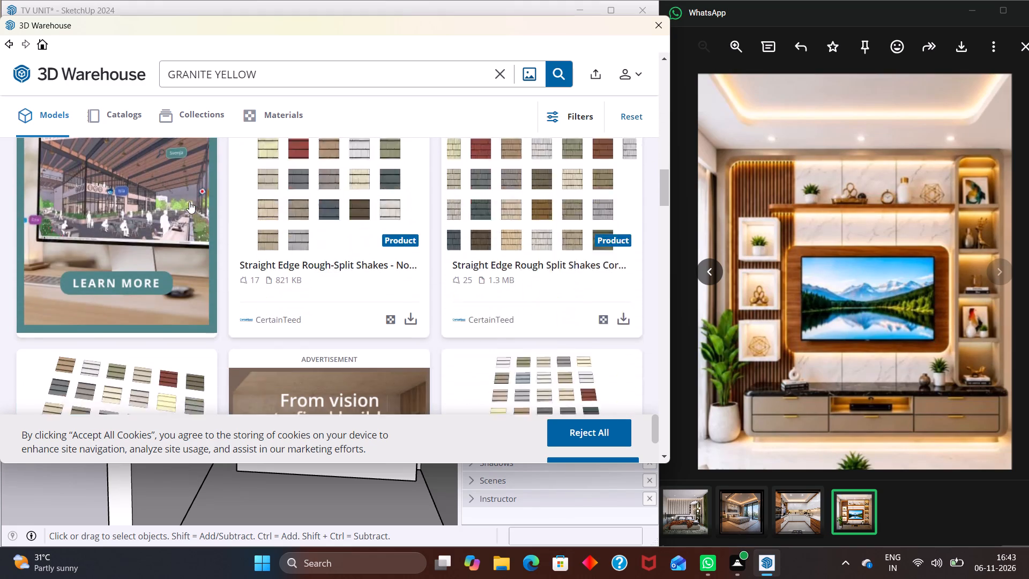
pyautogui.scroll(-5, 188, 201)
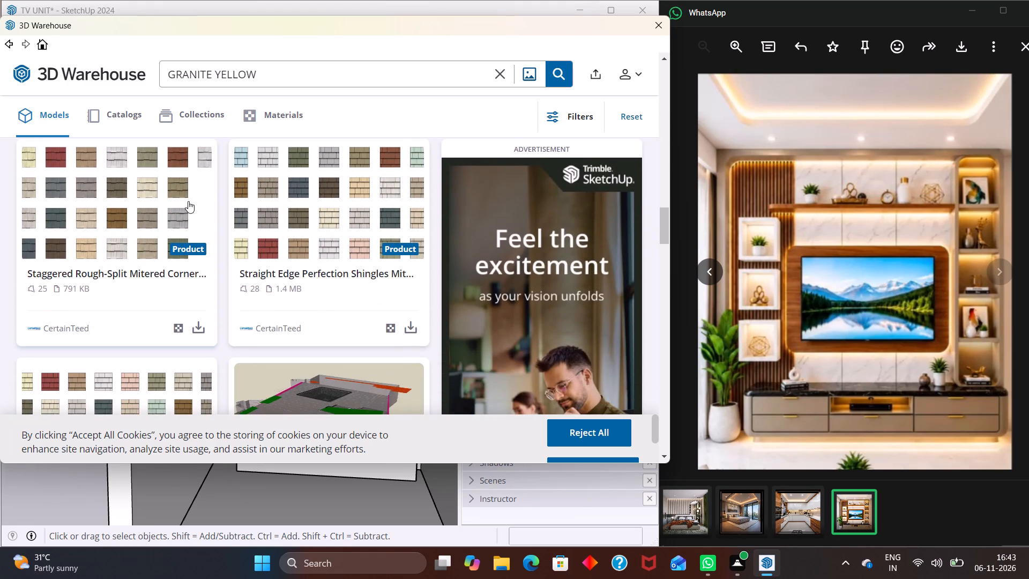
pyautogui.scroll(-1, 188, 201)
# Search 3D Warehouse for GRANITE again and compare the first models listed.
pyautogui.click(286, 83)
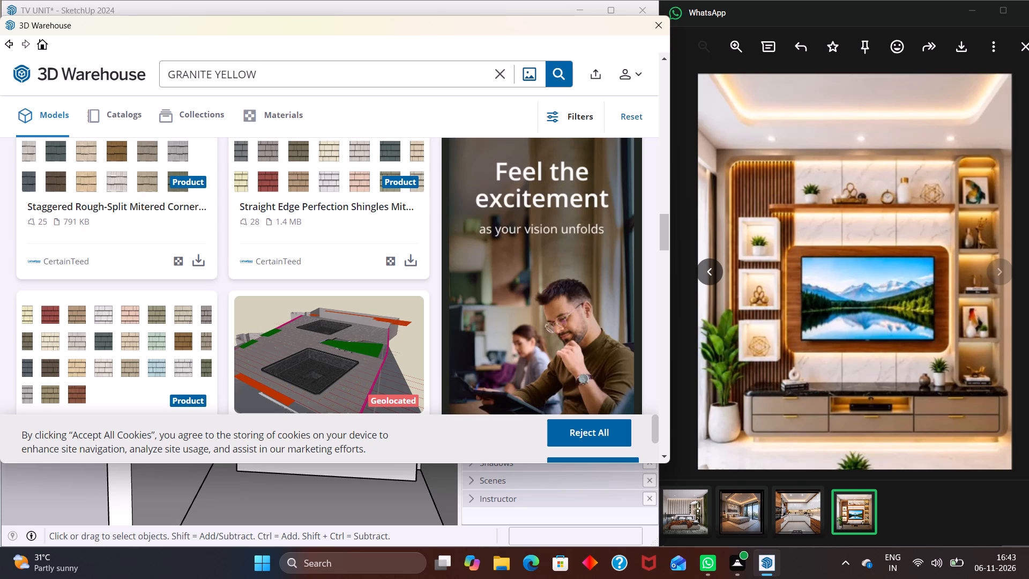
pyautogui.press('BackSpace')
pyautogui.press('BackSpace')
pyautogui.press('BackSpace')
pyautogui.press('BackSpace')
pyautogui.press('BackSpace')
pyautogui.press('BackSpace')
pyautogui.click(560, 80)
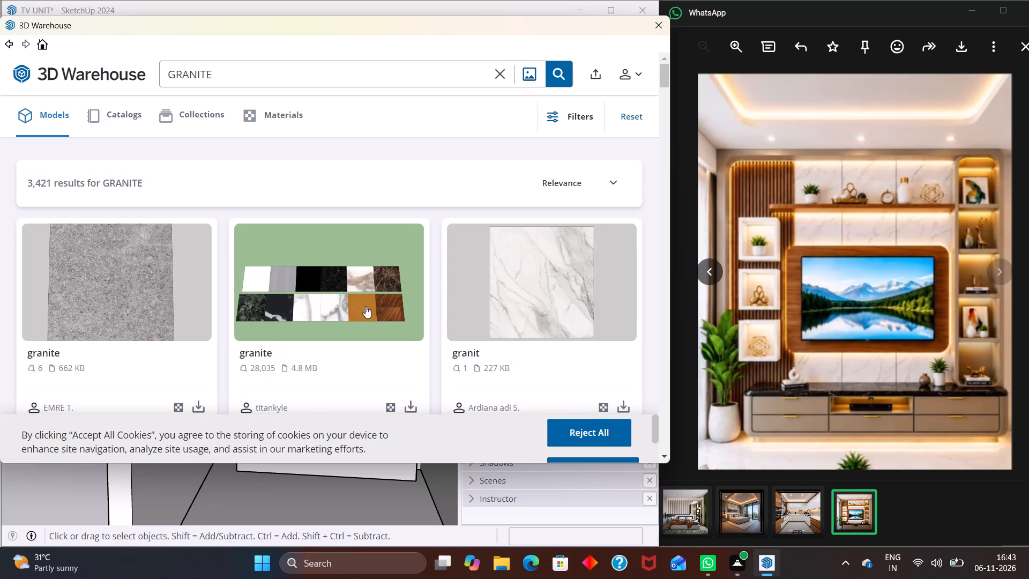
pyautogui.scroll(-3, 364, 280)
pyautogui.scroll(3, 459, 222)
# Download the white grey-veined model named granit directly into the SketchUp model.
pyautogui.click(531, 283)
pyautogui.scroll(-1, 438, 318)
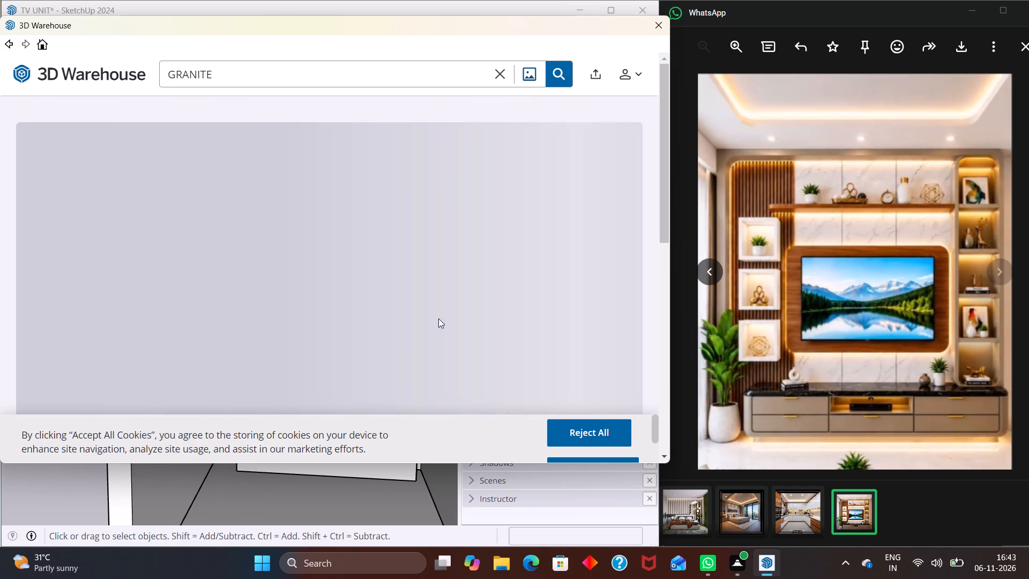
pyautogui.scroll(-3, 438, 318)
pyautogui.click(579, 363)
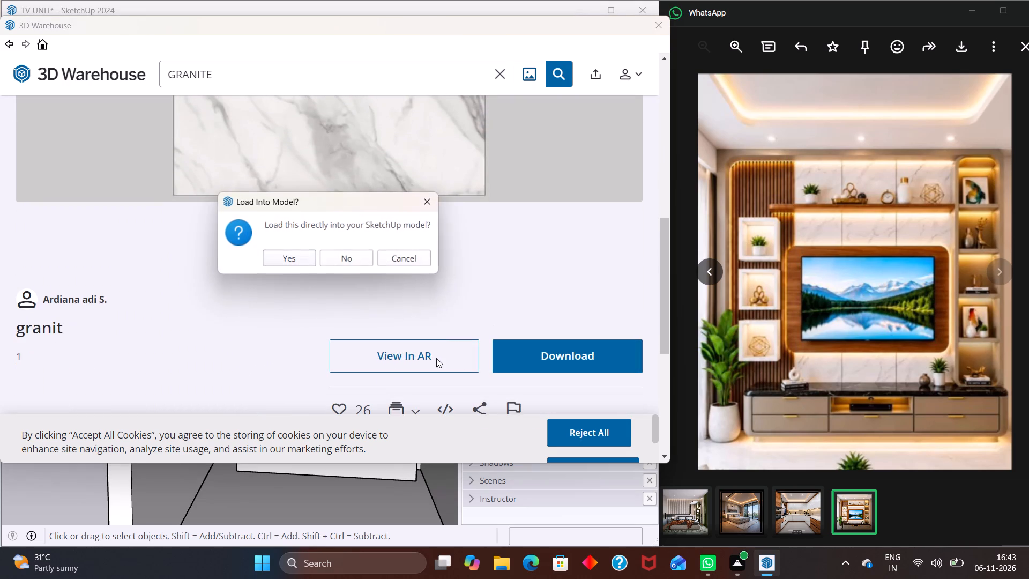
pyautogui.click(295, 257)
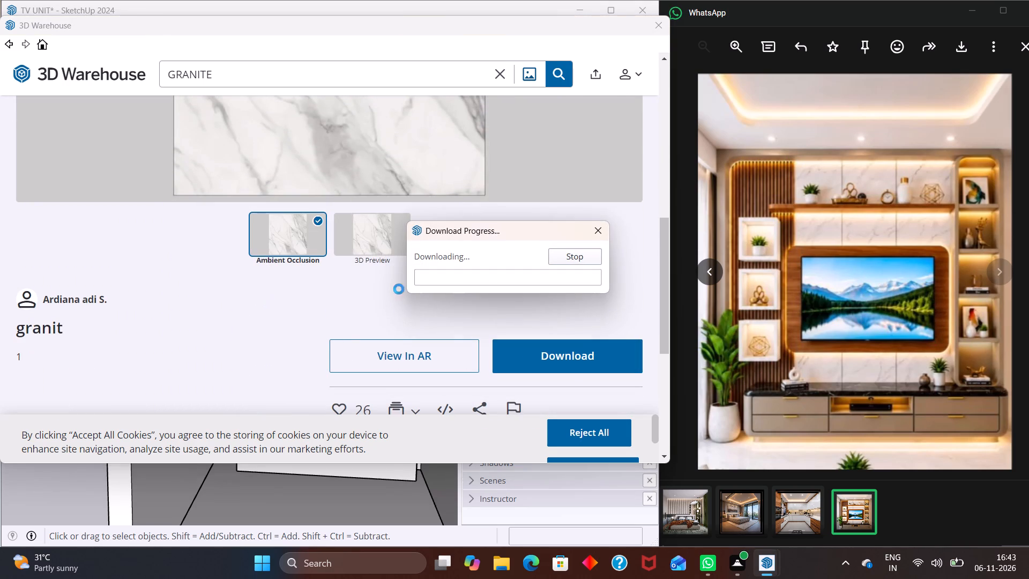
pyautogui.scroll(-4, 392, 323)
pyautogui.click(449, 318)
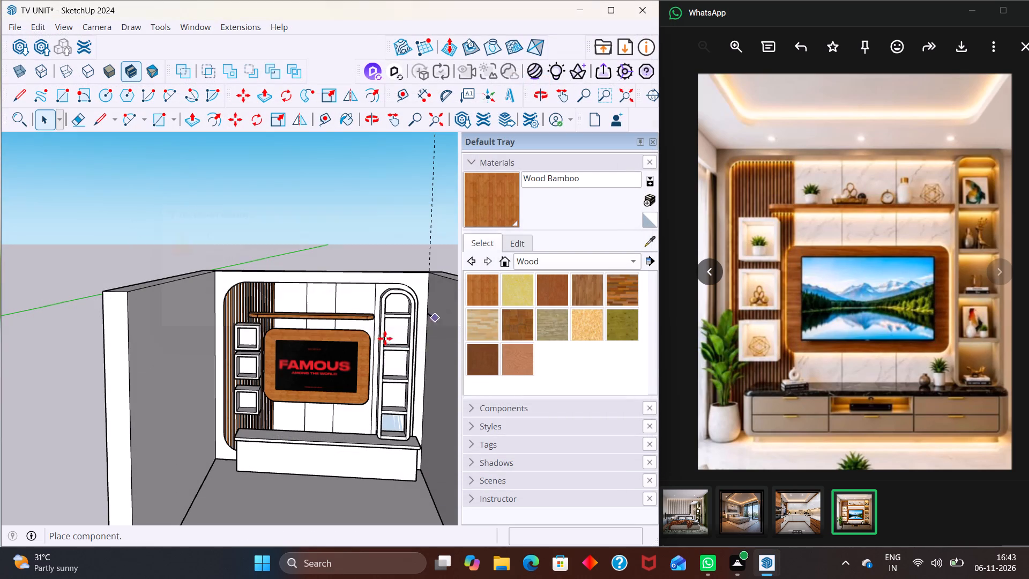
# Place the white marble slab on the ground just outside the room's side wall.
pyautogui.scroll(-10, 354, 269)
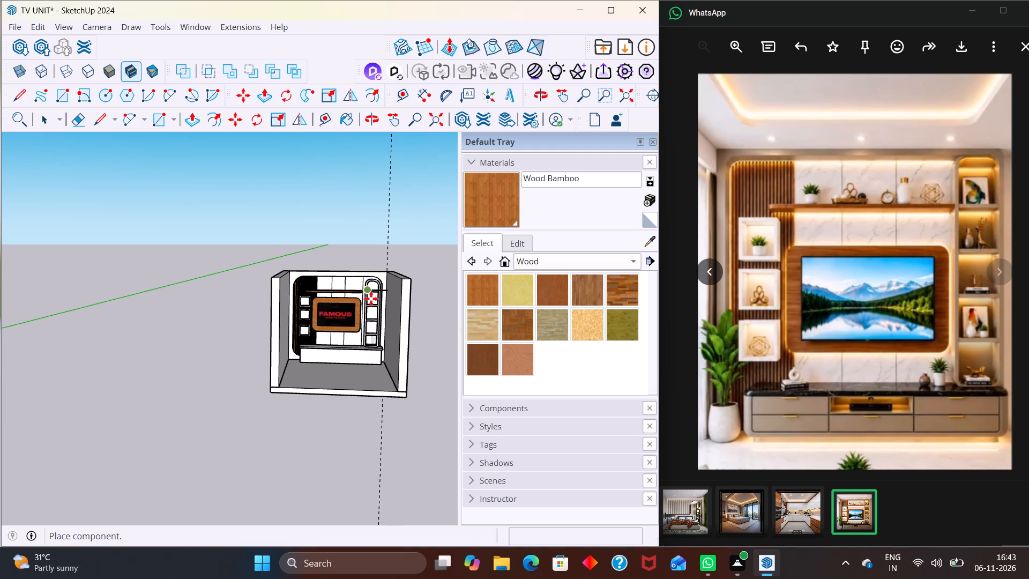
pyautogui.moveTo(355, 340); pyautogui.dragTo(315, 373, button='middle')
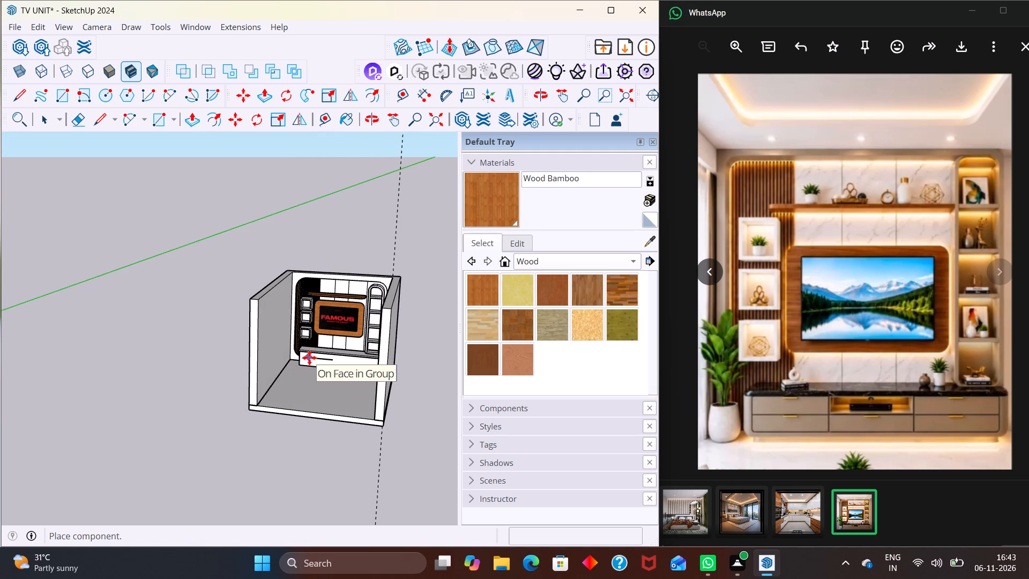
pyautogui.scroll(5, 409, 400)
pyautogui.click(397, 406)
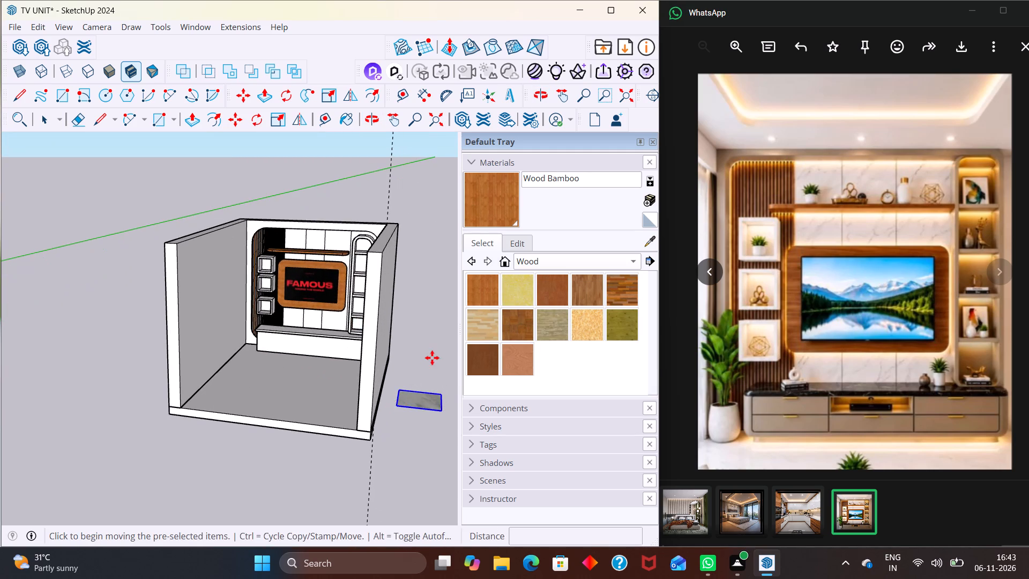
pyautogui.scroll(3, 429, 352)
pyautogui.moveTo(428, 355); pyautogui.dragTo(461, 420, button='middle')
pyautogui.scroll(1, 461, 420)
pyautogui.press('space')
pyautogui.scroll(4, 427, 418)
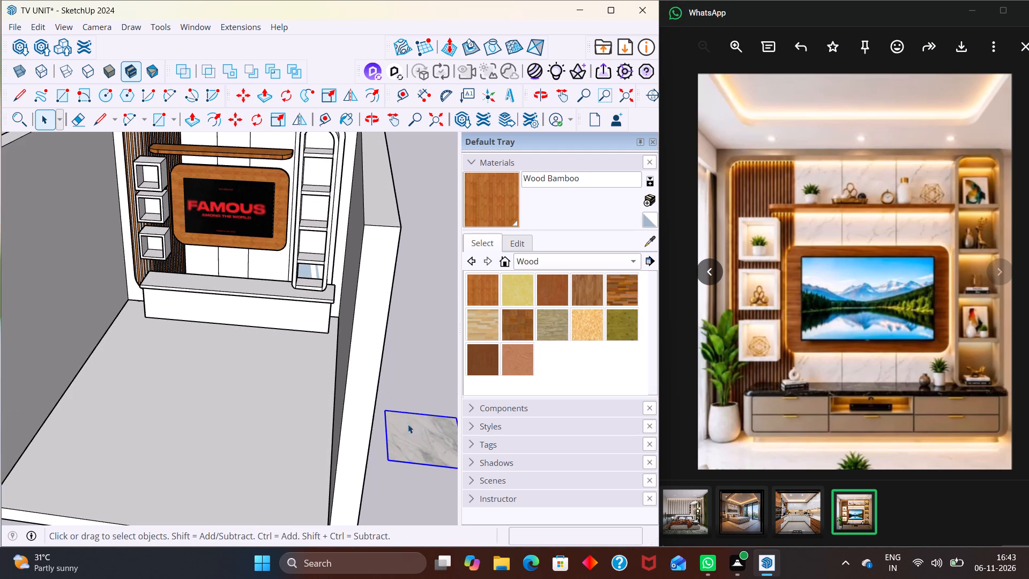
pyautogui.click(411, 383)
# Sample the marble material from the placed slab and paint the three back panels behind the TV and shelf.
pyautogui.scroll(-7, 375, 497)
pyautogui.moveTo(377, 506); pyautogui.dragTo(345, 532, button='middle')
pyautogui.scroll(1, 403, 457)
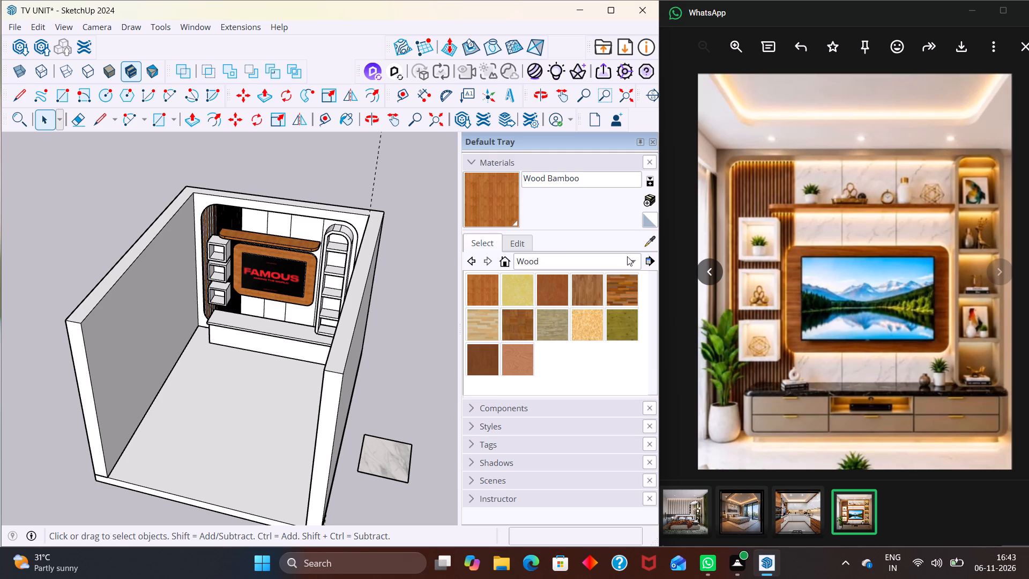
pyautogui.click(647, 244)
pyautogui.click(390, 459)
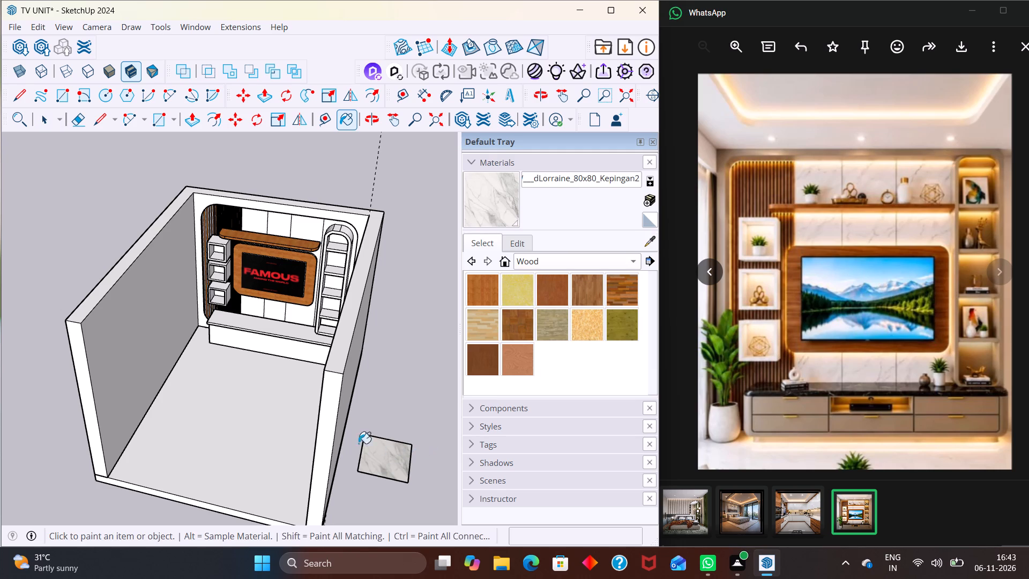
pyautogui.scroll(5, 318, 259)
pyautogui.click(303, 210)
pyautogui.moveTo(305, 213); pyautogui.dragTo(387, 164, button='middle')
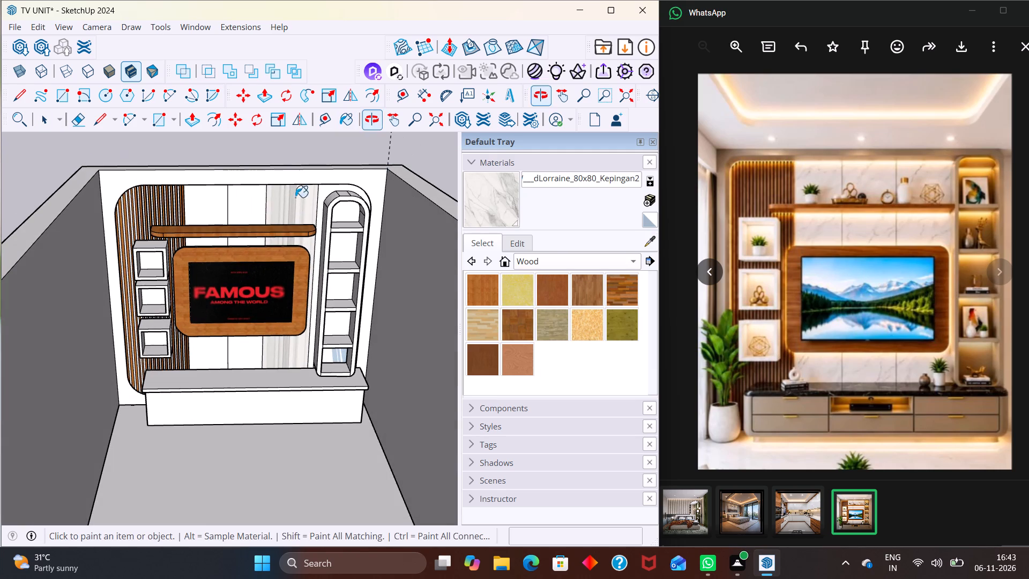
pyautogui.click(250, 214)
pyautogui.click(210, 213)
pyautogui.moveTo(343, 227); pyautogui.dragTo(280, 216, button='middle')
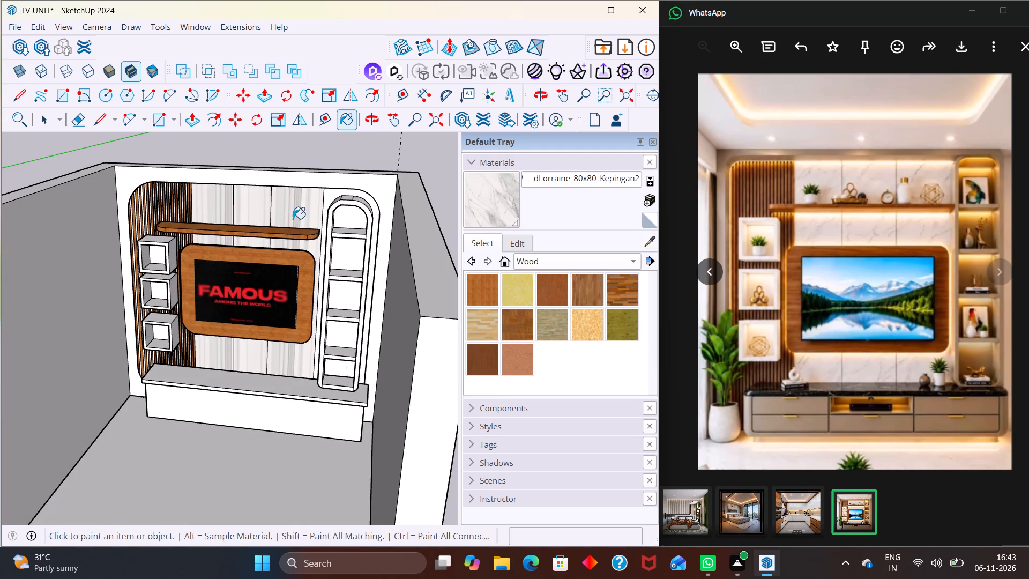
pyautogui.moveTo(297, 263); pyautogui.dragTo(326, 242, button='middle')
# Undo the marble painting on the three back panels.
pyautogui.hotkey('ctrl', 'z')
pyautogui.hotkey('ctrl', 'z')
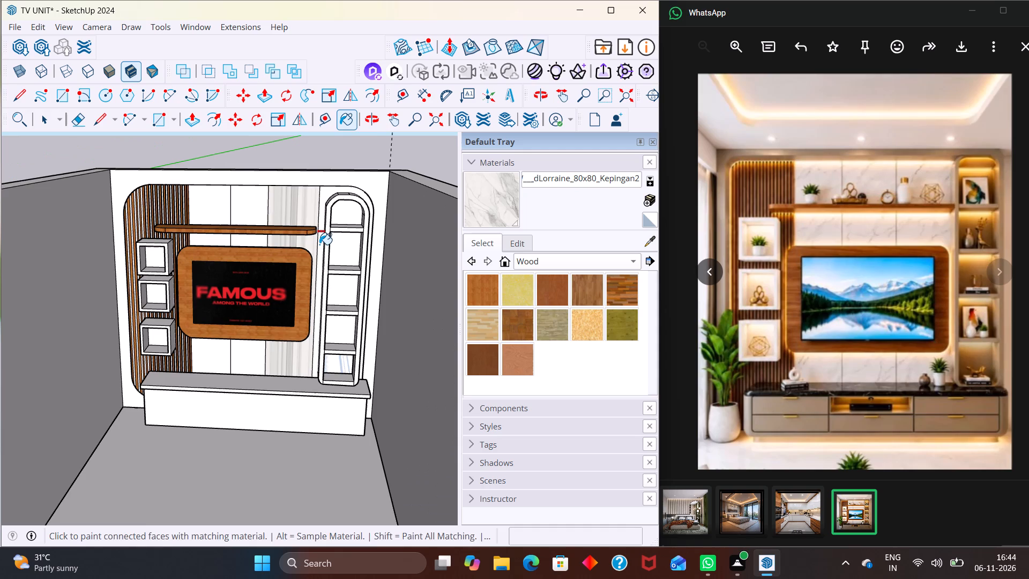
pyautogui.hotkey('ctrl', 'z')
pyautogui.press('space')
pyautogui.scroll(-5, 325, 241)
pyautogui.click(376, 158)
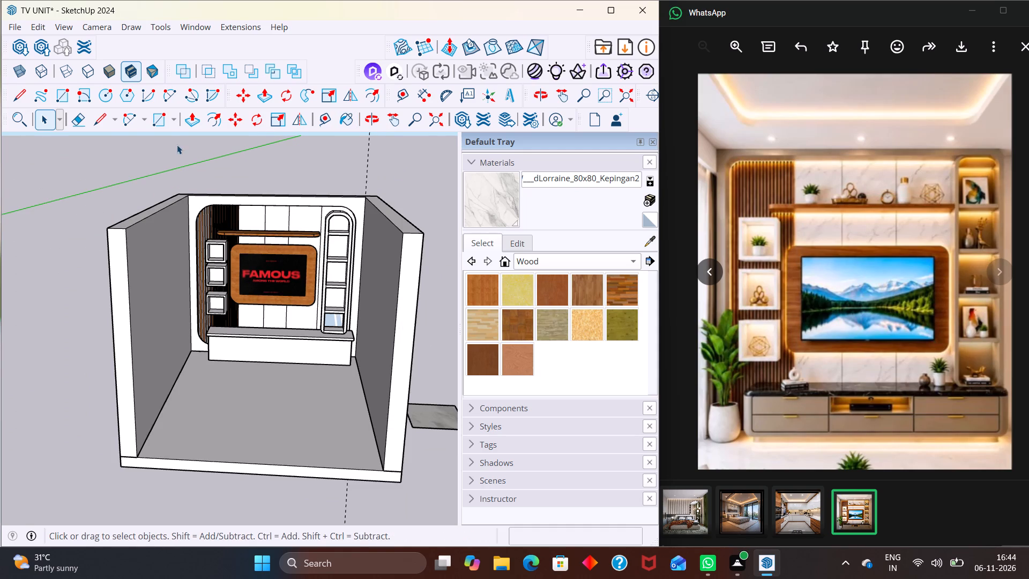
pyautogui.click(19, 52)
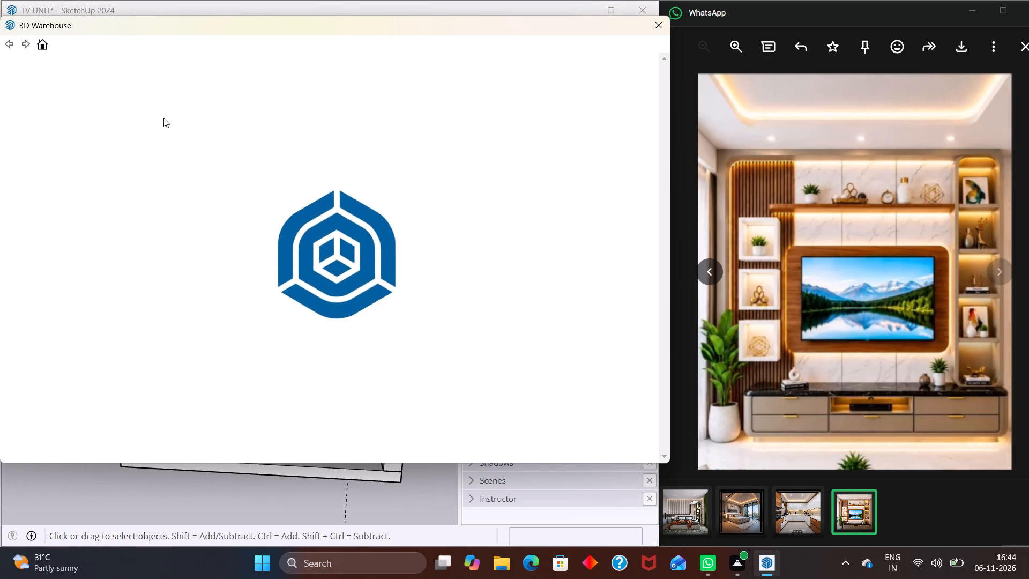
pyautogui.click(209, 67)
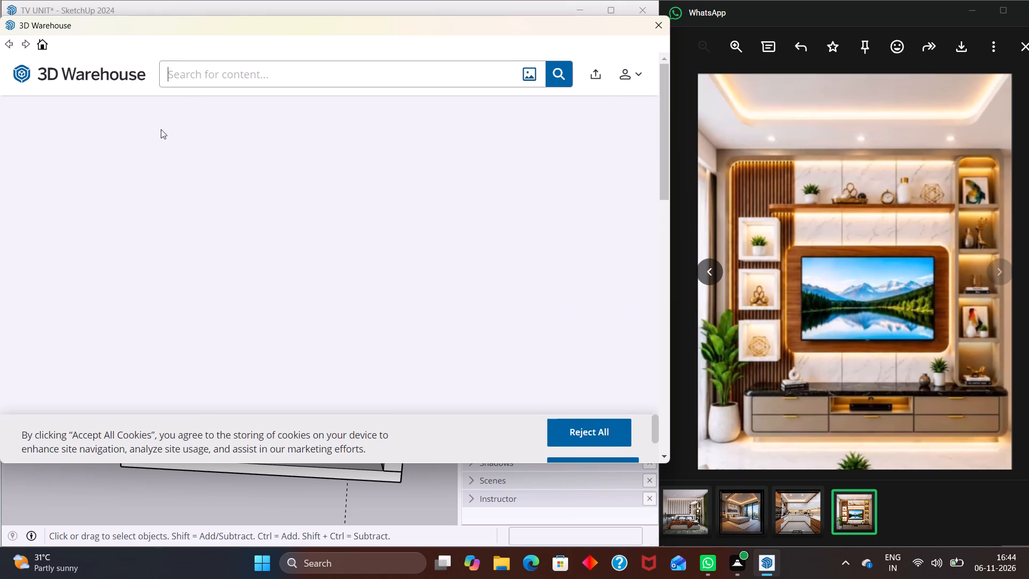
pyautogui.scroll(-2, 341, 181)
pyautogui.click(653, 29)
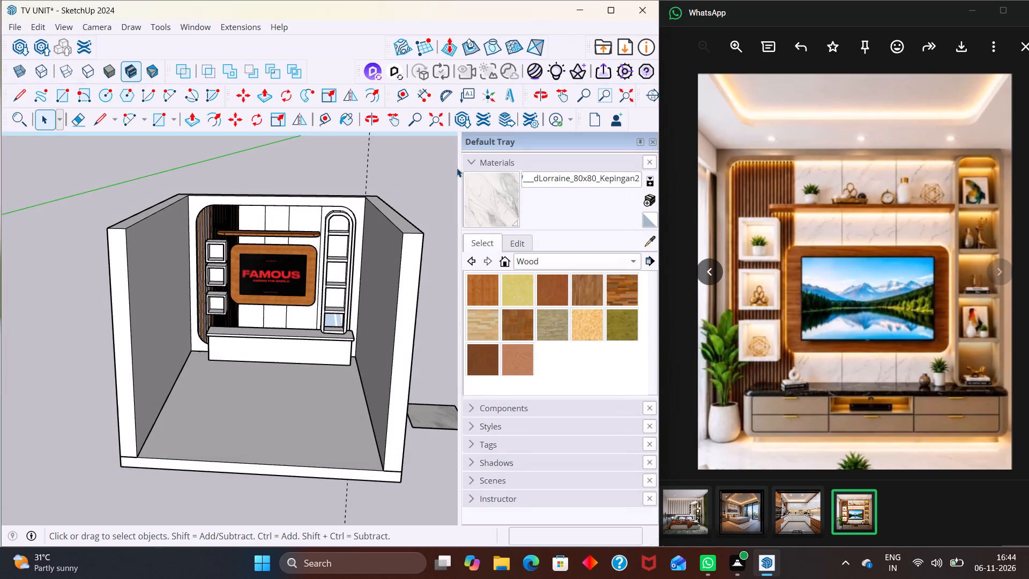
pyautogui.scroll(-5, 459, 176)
# Switch to Google Chrome and search Google for GRANITE MATERIAL.
pyautogui.click(361, 548)
pyautogui.click(359, 563)
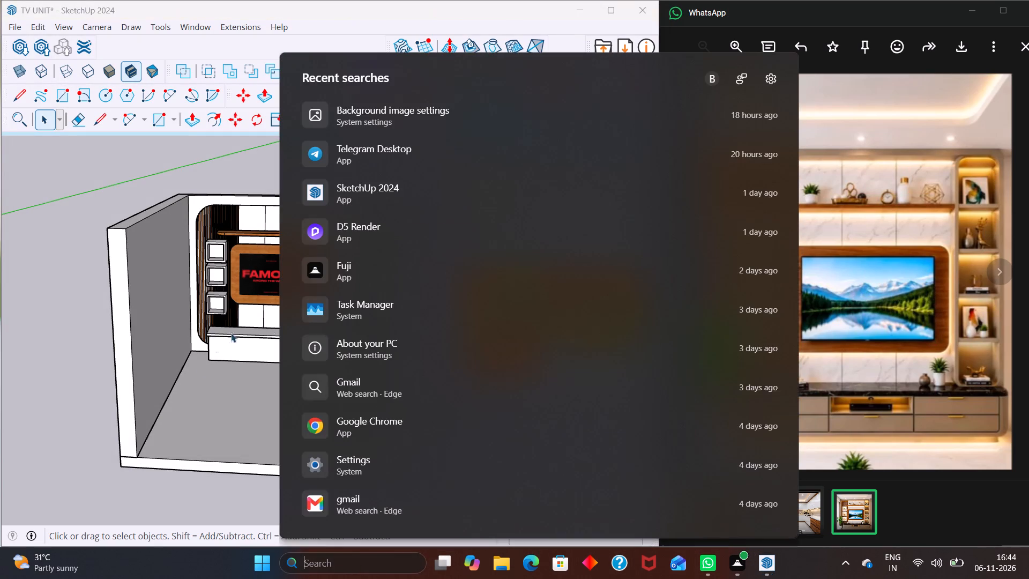
pyautogui.doubleClick(337, 441)
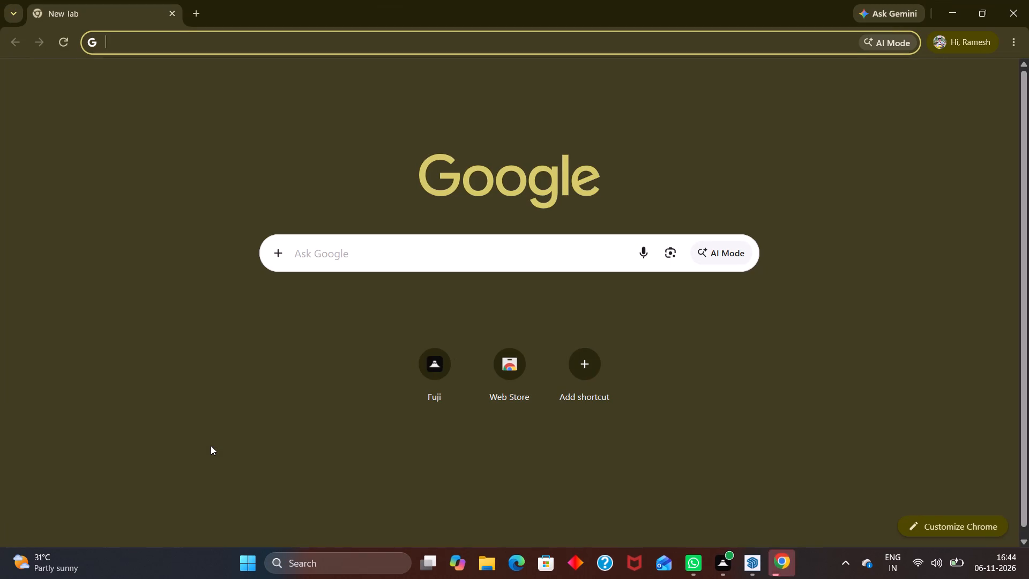
pyautogui.click(339, 248)
pyautogui.write('GRAMIT')
pyautogui.press('BackSpace')
pyautogui.press('BackSpace')
pyautogui.press('BackSpace')
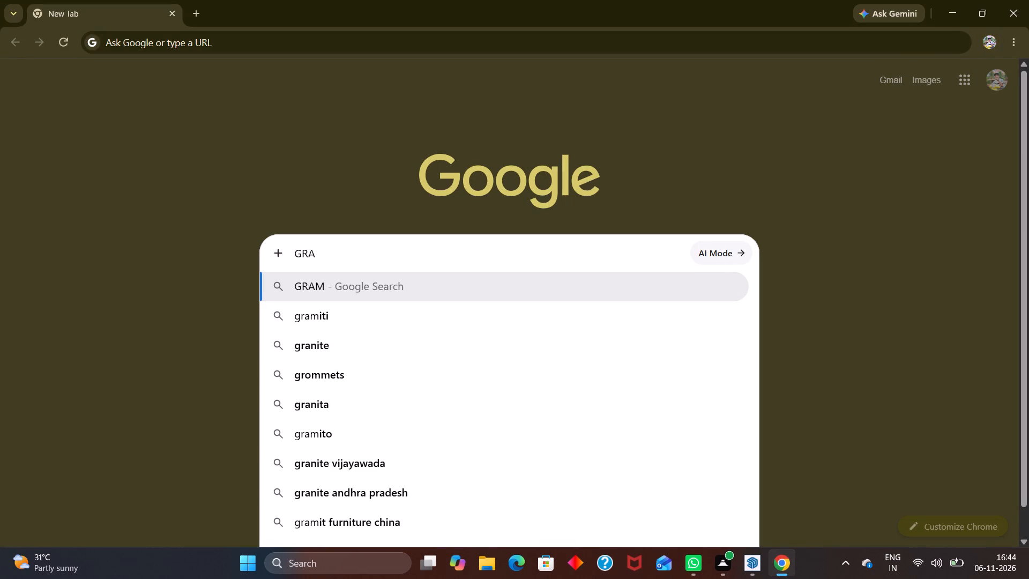
pyautogui.write('NITE MATESRIS')
pyautogui.press('space')
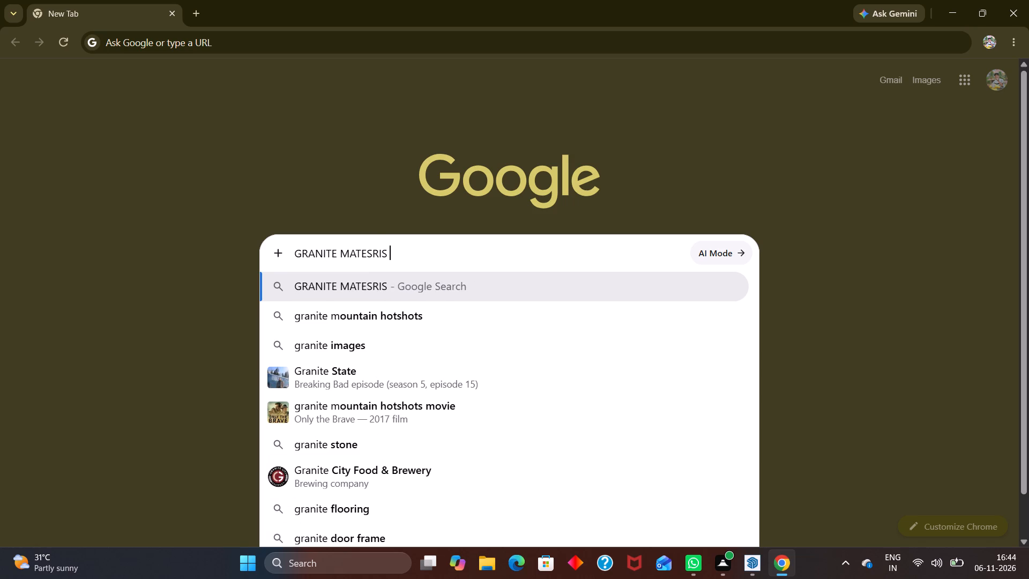
pyautogui.press('Return')
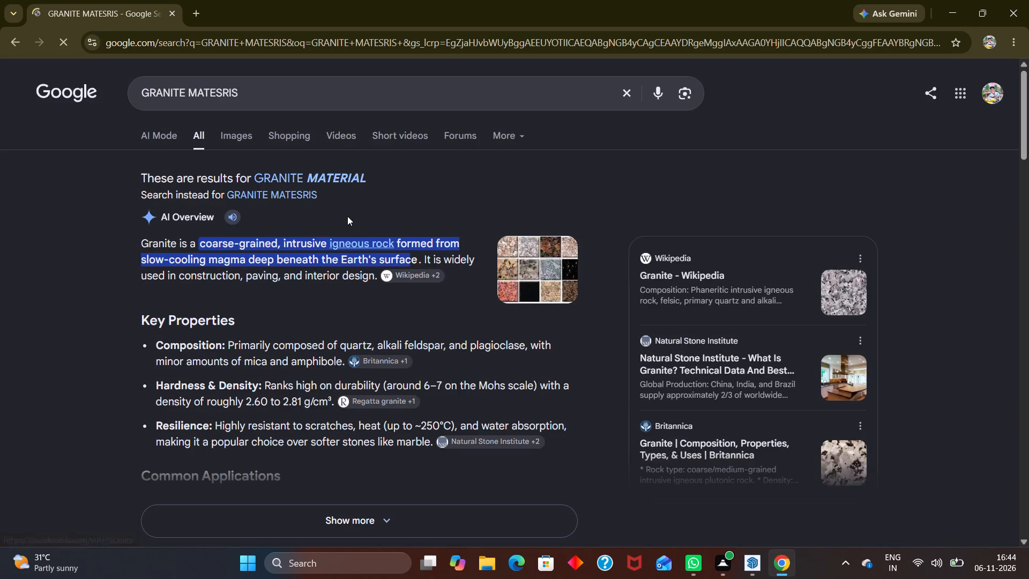
pyautogui.click(302, 169)
pyautogui.click(303, 175)
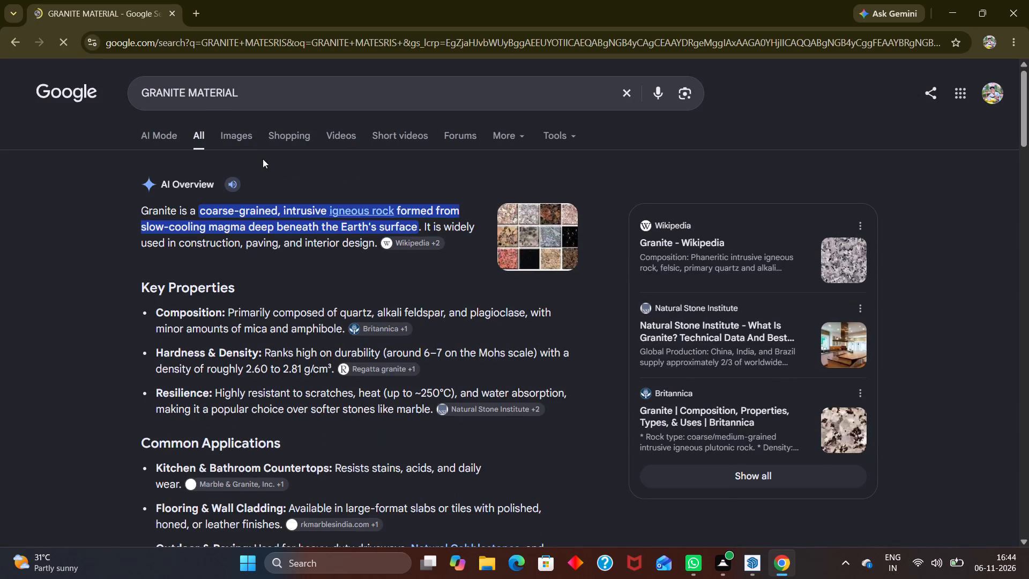
# Browse the Google image results for GRANITE MATERIAL and examine the granite textures and slabs.
pyautogui.click(233, 146)
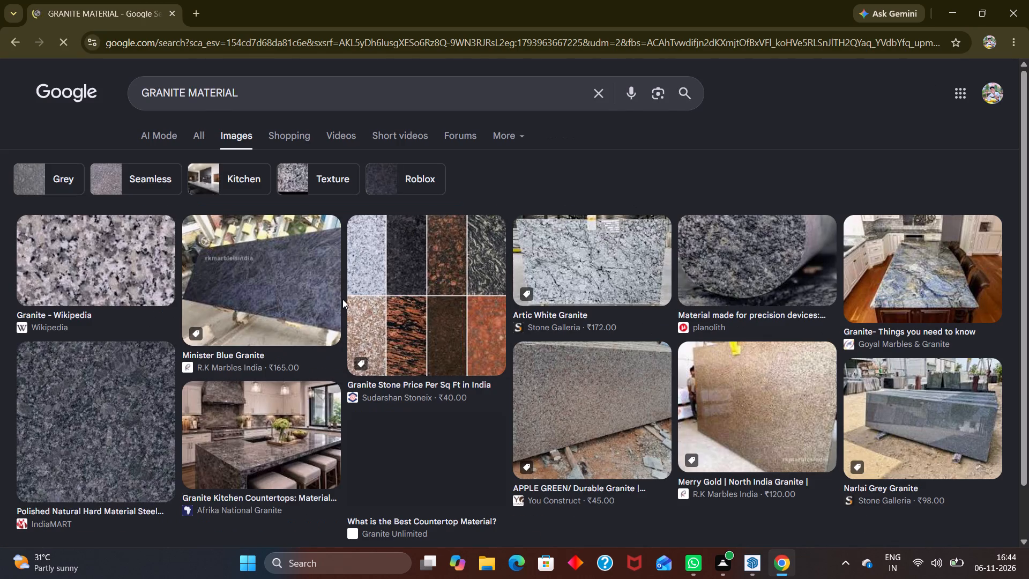
pyautogui.scroll(-4, 349, 307)
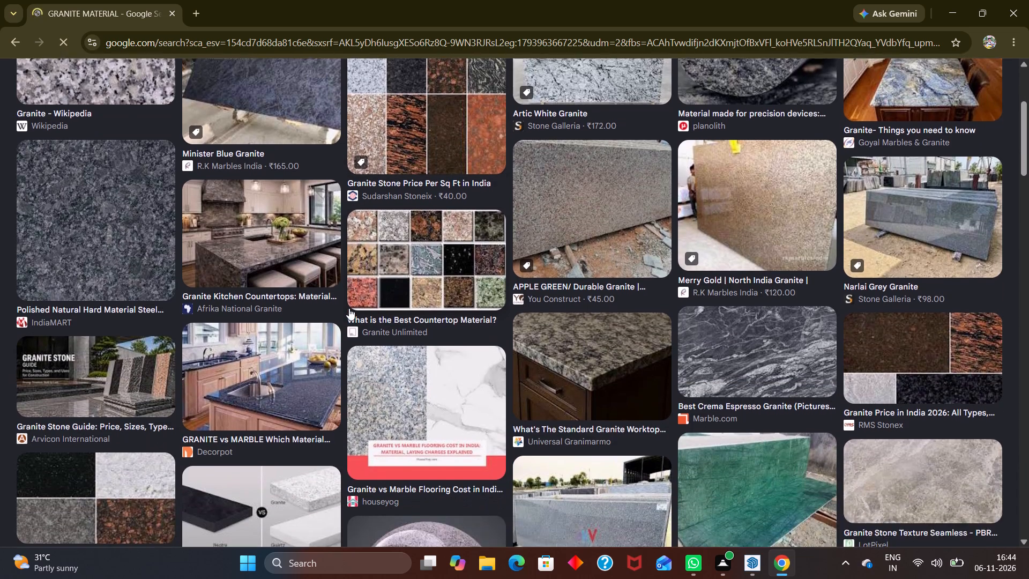
pyautogui.scroll(-6, 349, 308)
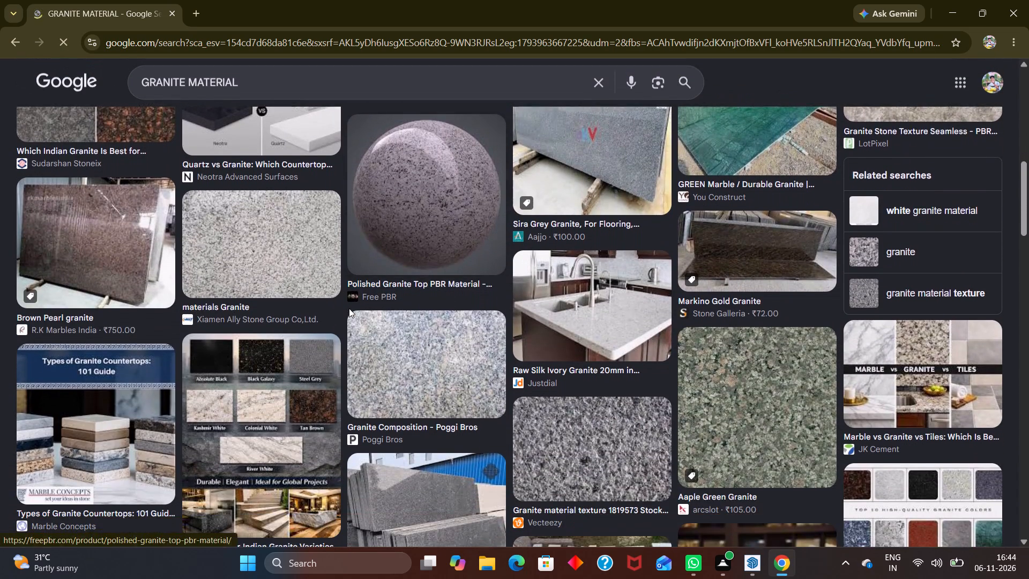
pyautogui.scroll(-6, 349, 308)
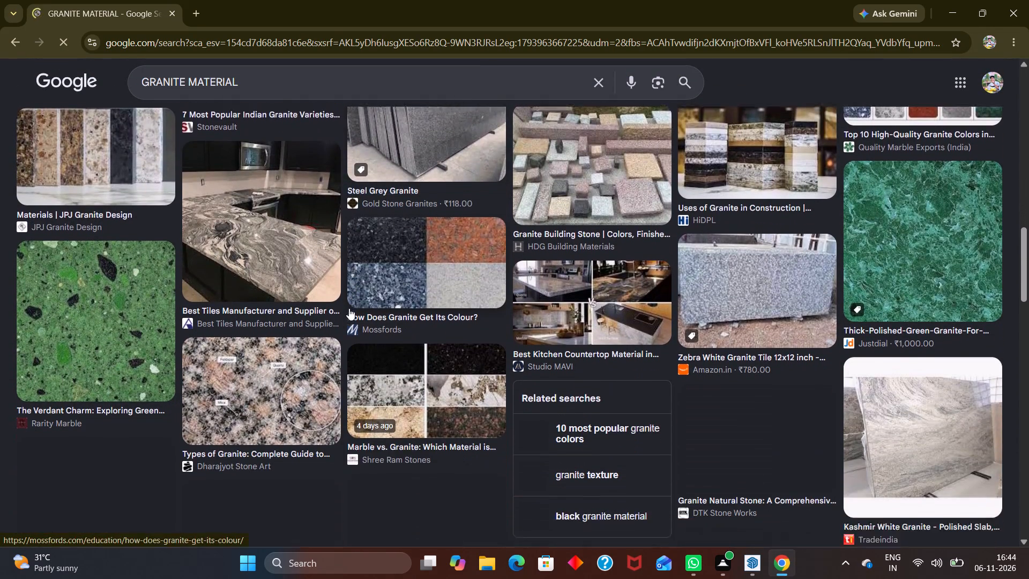
pyautogui.scroll(-2, 349, 308)
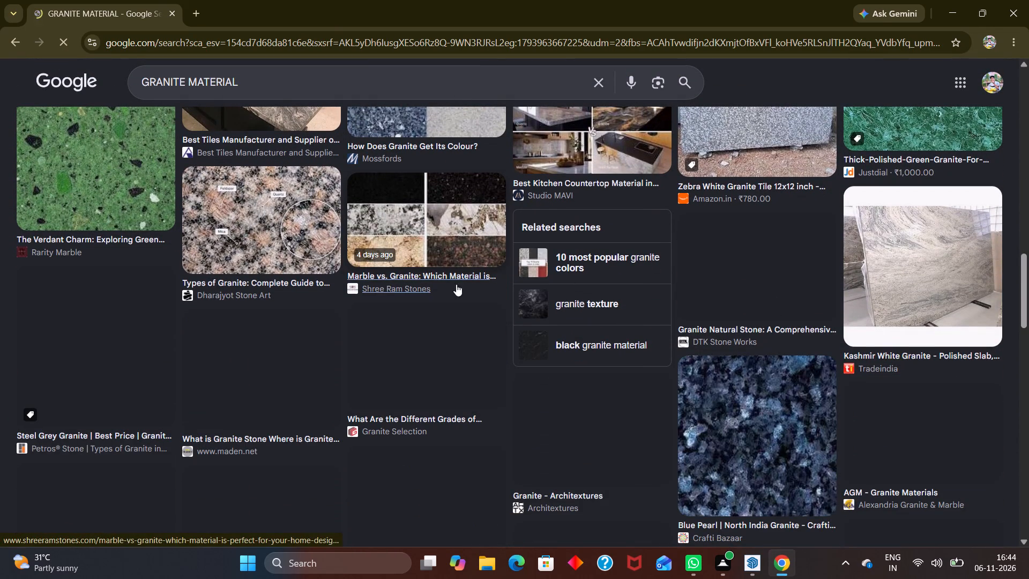
pyautogui.scroll(-1, 307, 294)
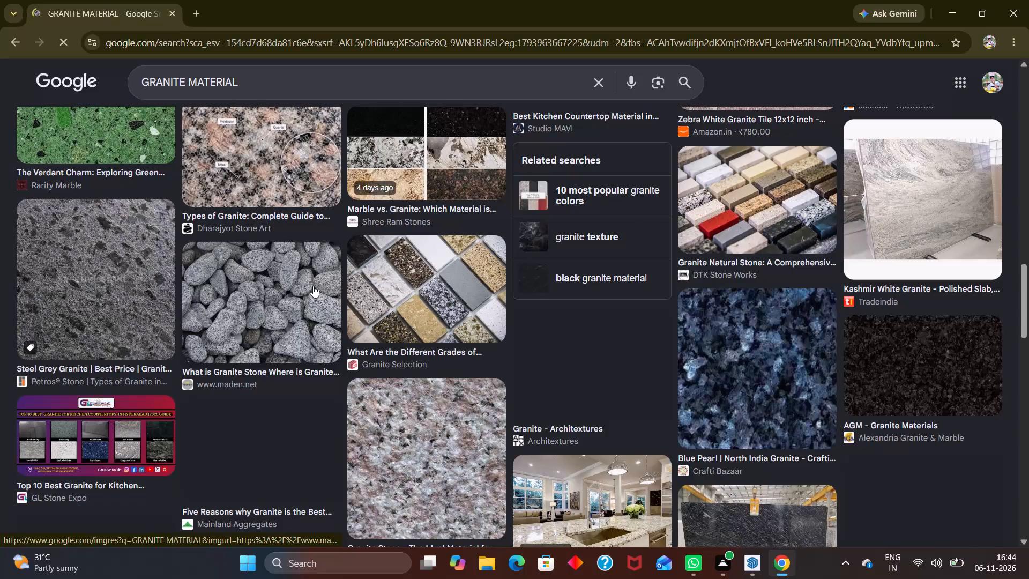
# Refine the image search to GRANITE MATERIAL SHSDED, examine the shaded granite slabs, and close the browser.
pyautogui.click(269, 78)
pyautogui.press('space')
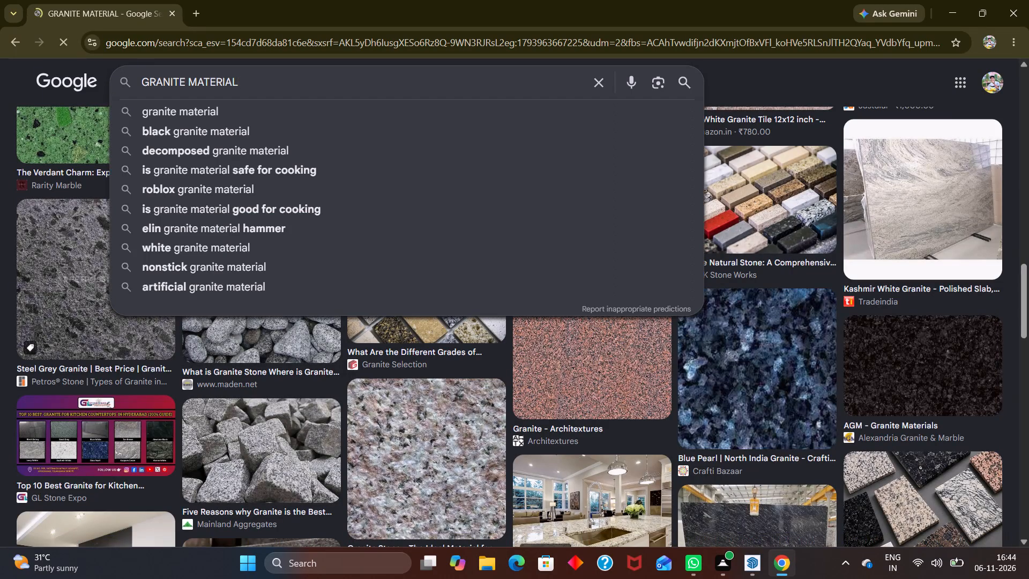
pyautogui.write('SHSDED')
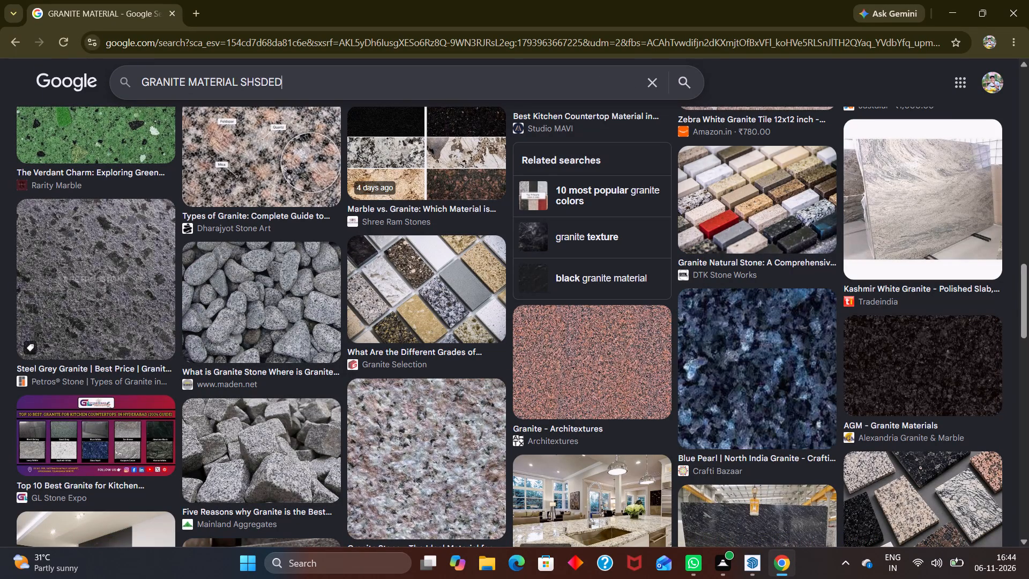
pyautogui.press('space')
pyautogui.press('Return')
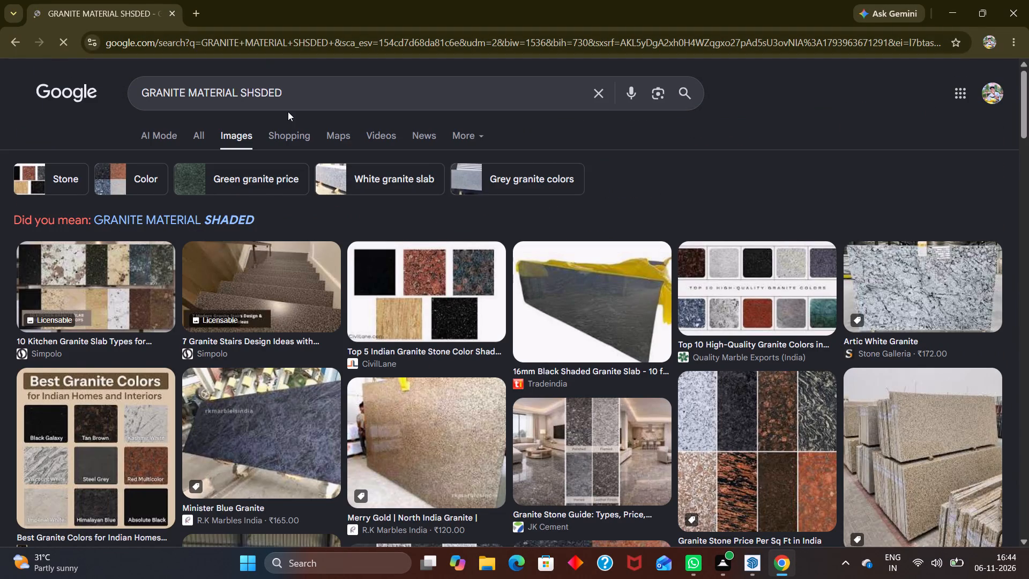
pyautogui.scroll(-1, 292, 155)
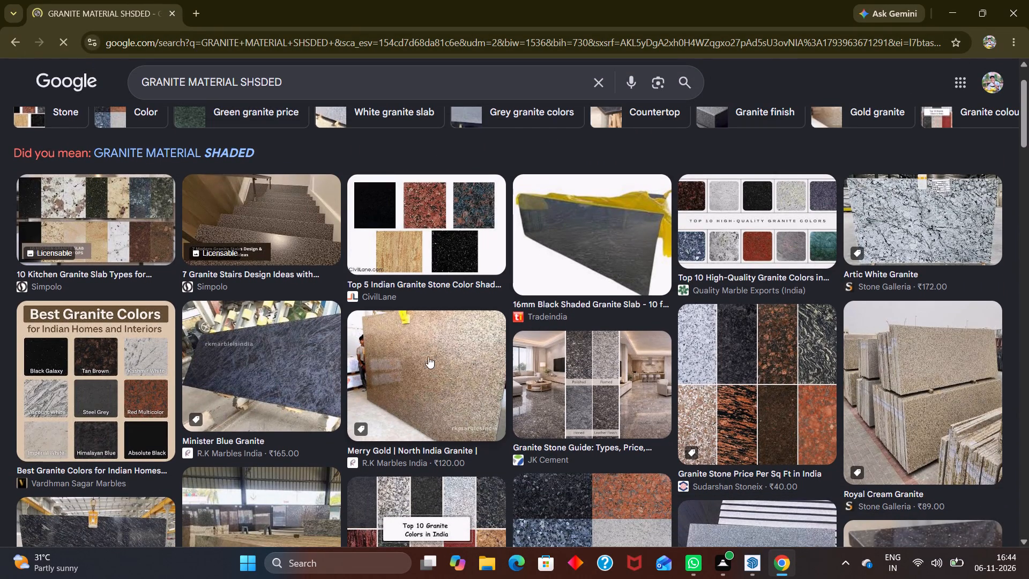
pyautogui.scroll(-2, 423, 358)
pyautogui.scroll(-4, 310, 296)
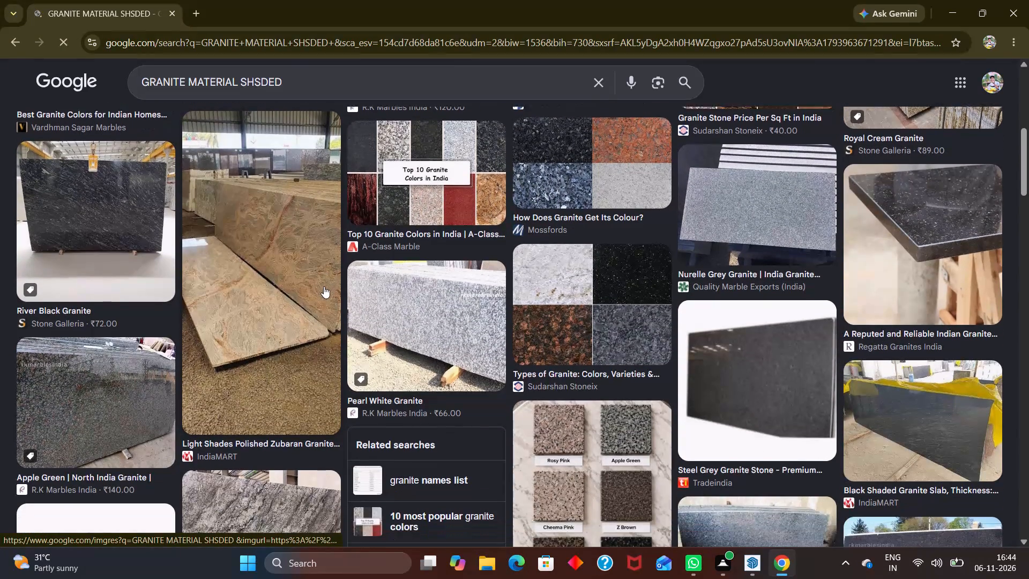
pyautogui.scroll(-5, 322, 241)
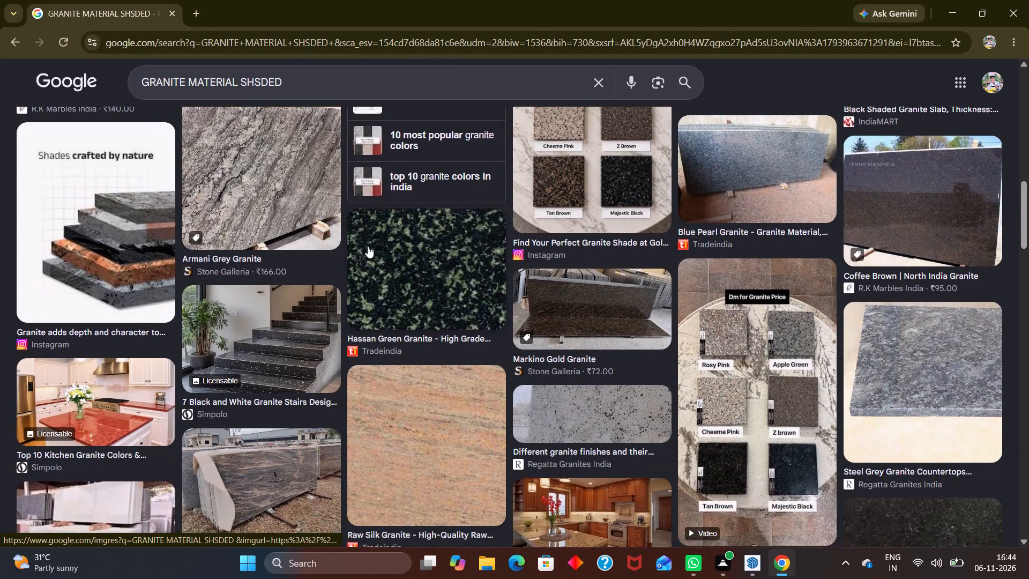
pyautogui.scroll(-10, 370, 252)
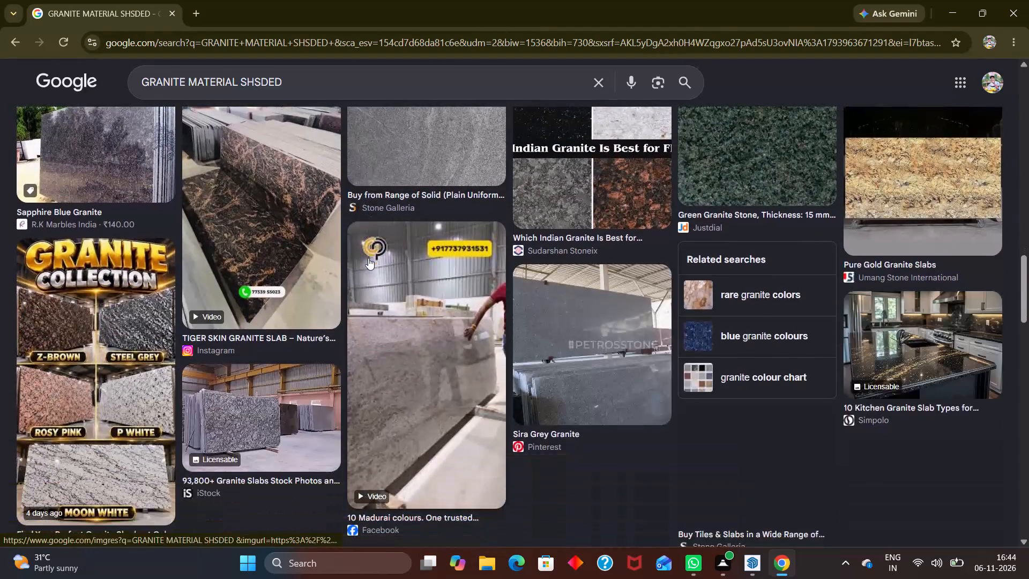
pyautogui.scroll(-5, 368, 258)
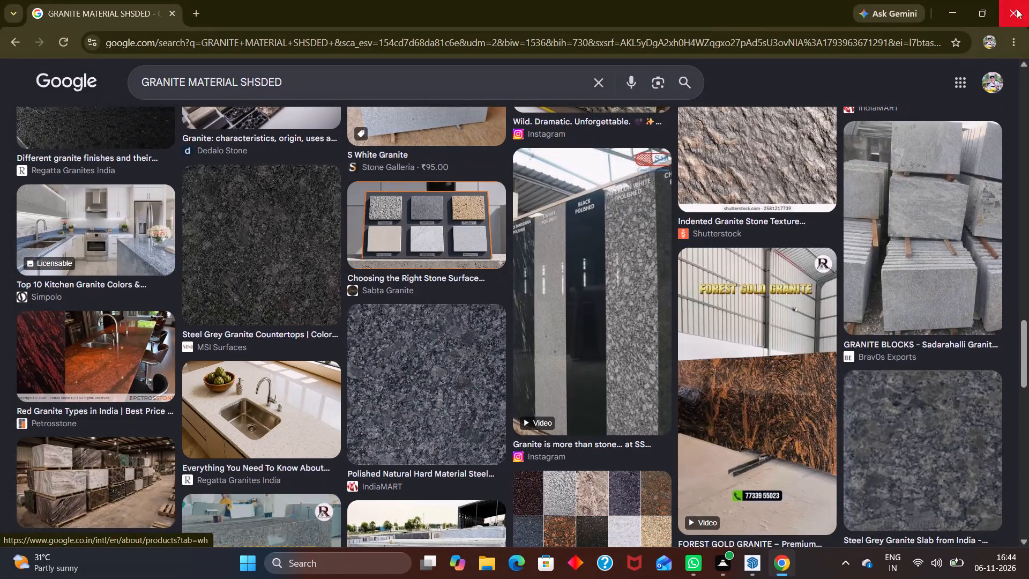
pyautogui.click(1013, 18)
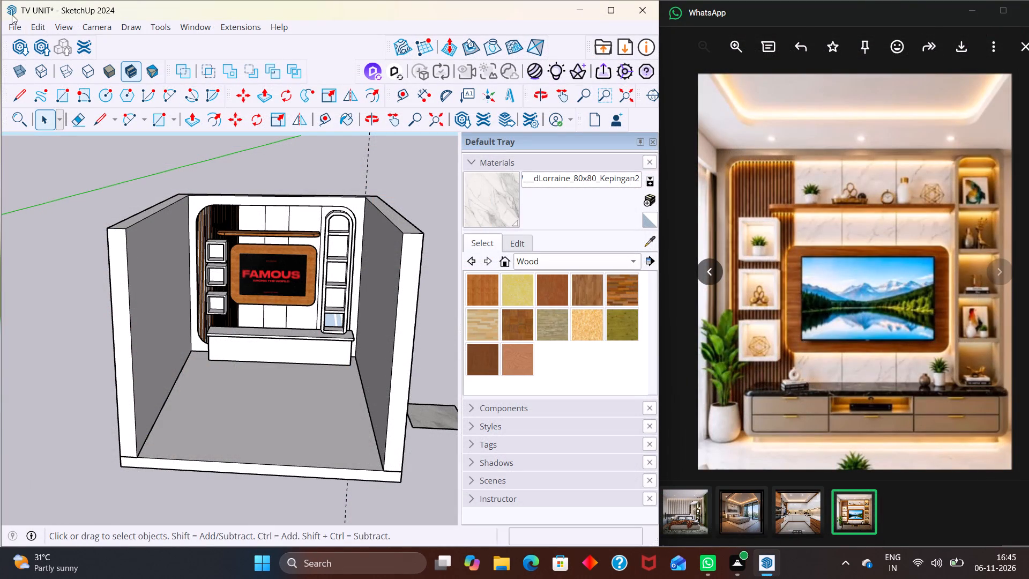
# In SketchUp, open 3D Warehouse and search for GRANATE MATERIAL.
pyautogui.click(17, 40)
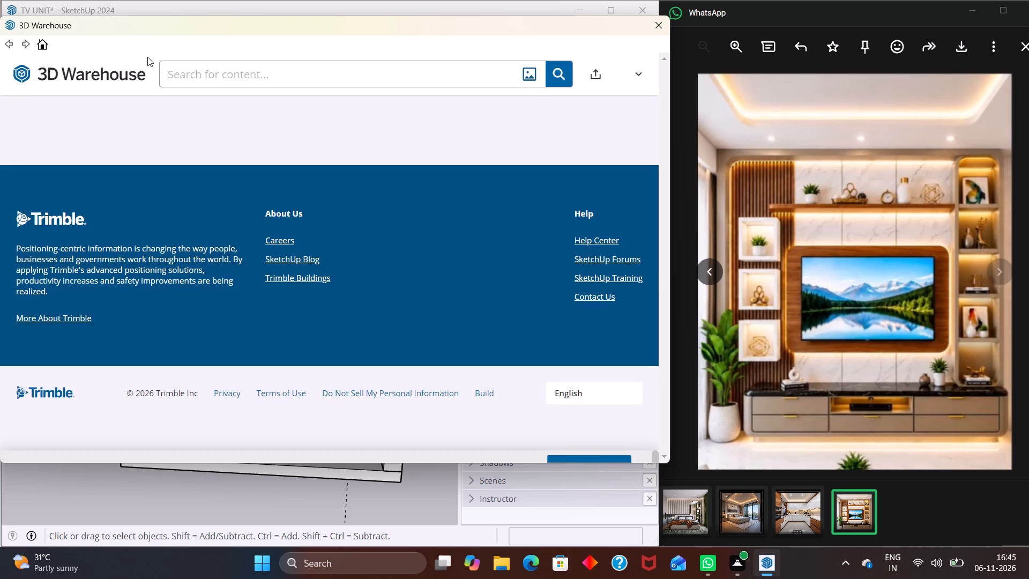
pyautogui.click(266, 78)
pyautogui.write('GRANATE')
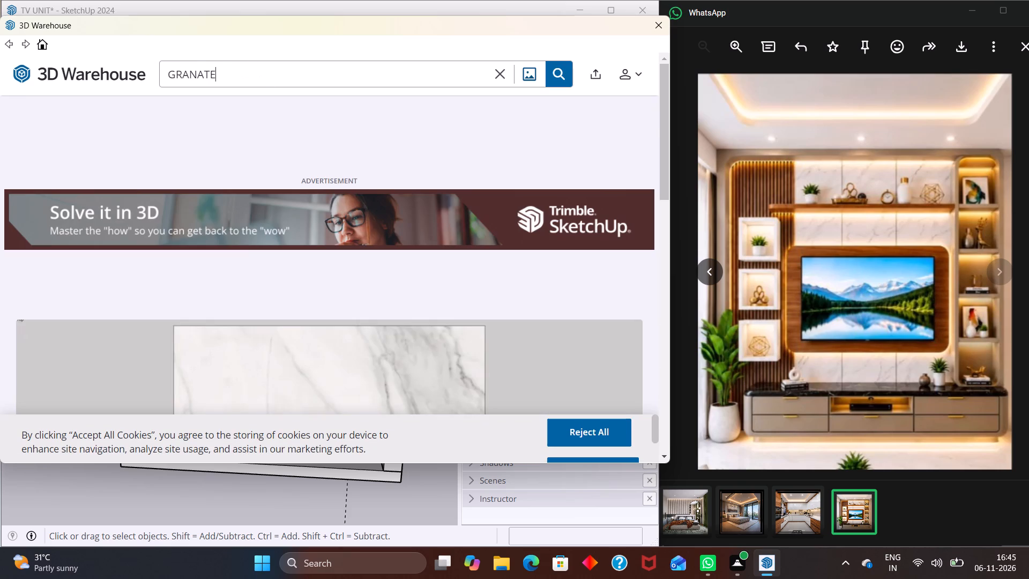
pyautogui.press('space')
pyautogui.write('MATERIAL')
pyautogui.press('Return')
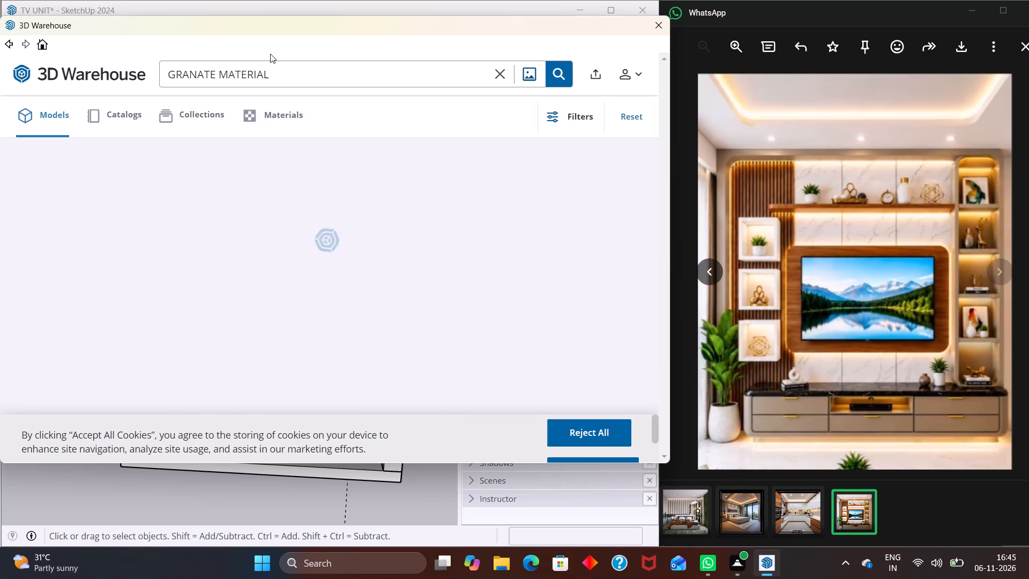
pyautogui.scroll(-1, 249, 273)
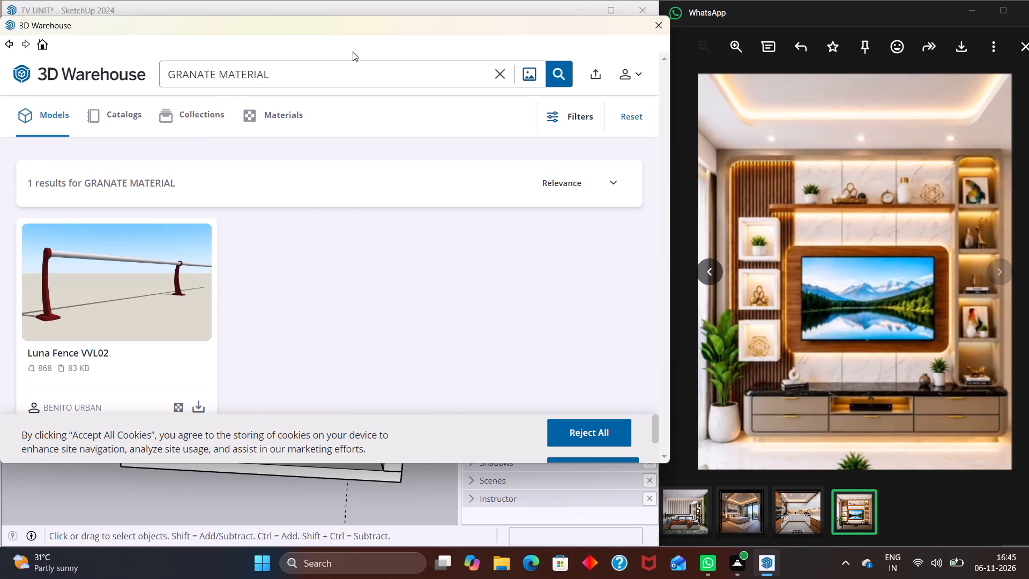
# Shorten the 3D Warehouse model search to GRANATE.
pyautogui.doubleClick(333, 79)
pyautogui.press('BackSpace')
pyautogui.press('Return')
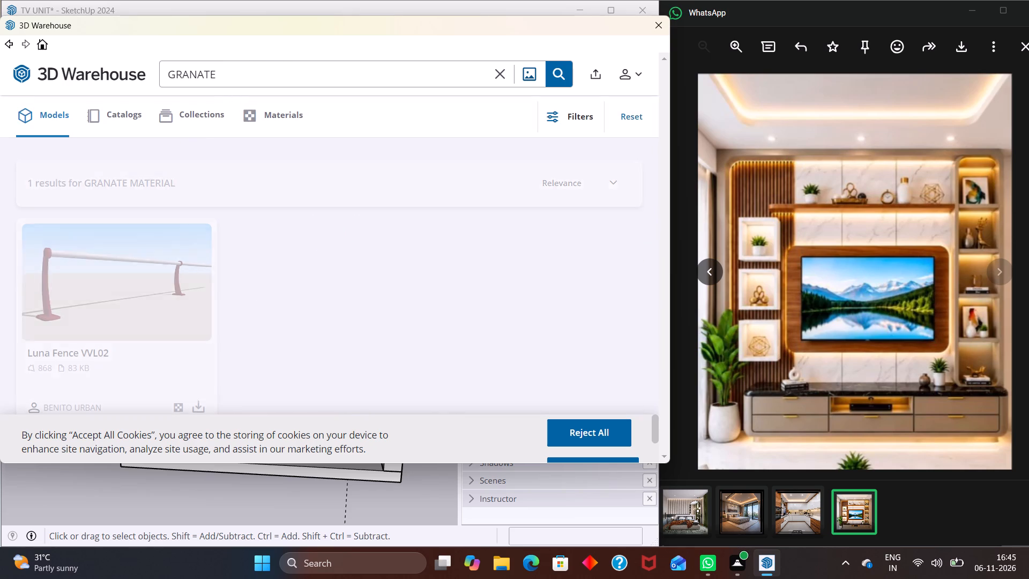
pyautogui.scroll(-2, 456, 212)
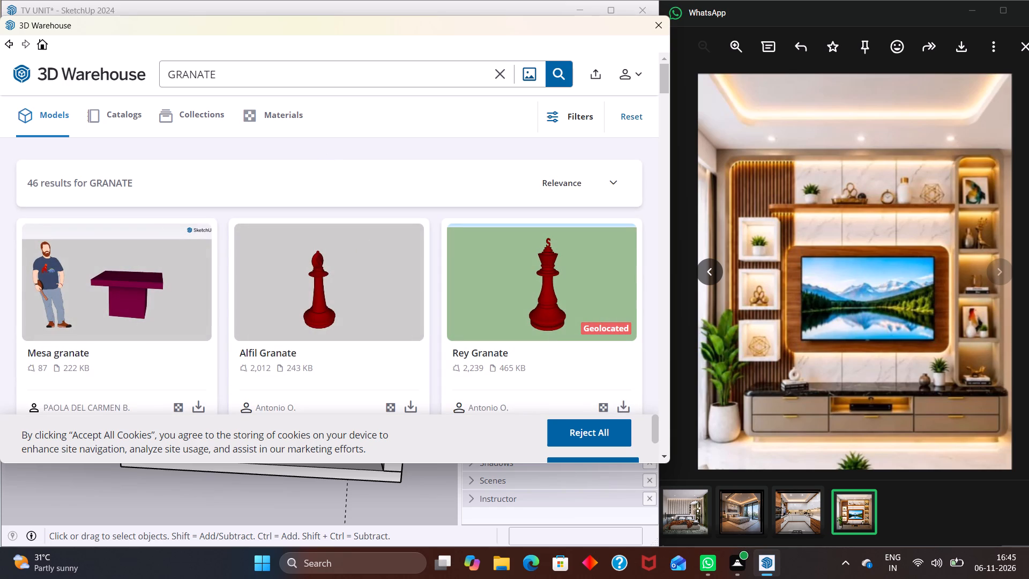
# Search the 3D Warehouse models for GRANETE, look through the results, and close 3D Warehouse.
pyautogui.click(287, 72)
pyautogui.press('BackSpace')
pyautogui.press('BackSpace')
pyautogui.press('BackSpace')
pyautogui.press('BackSpace')
pyautogui.write('NETE')
pyautogui.press('Return')
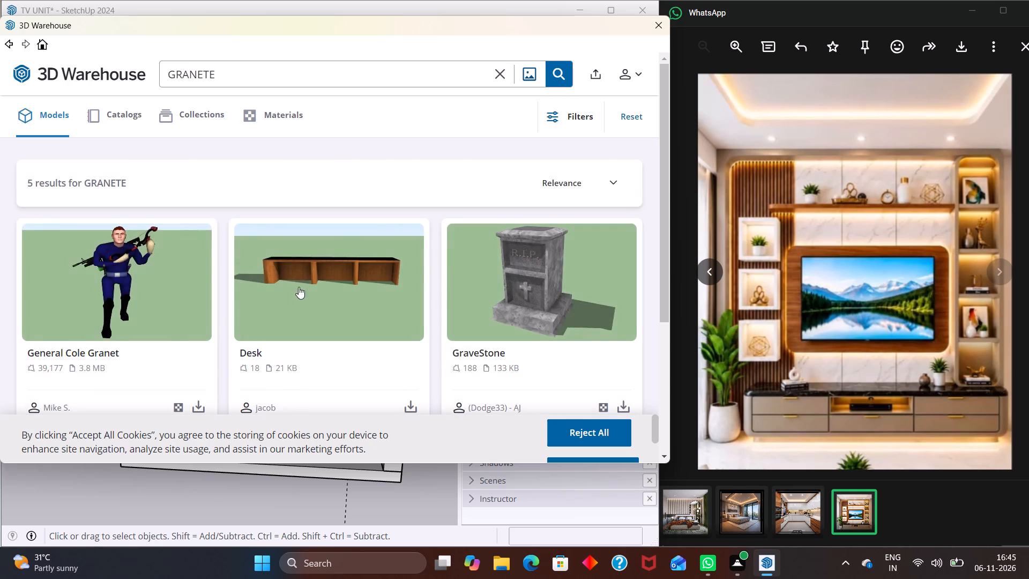
pyautogui.scroll(-9, 317, 269)
pyautogui.scroll(-2, 346, 193)
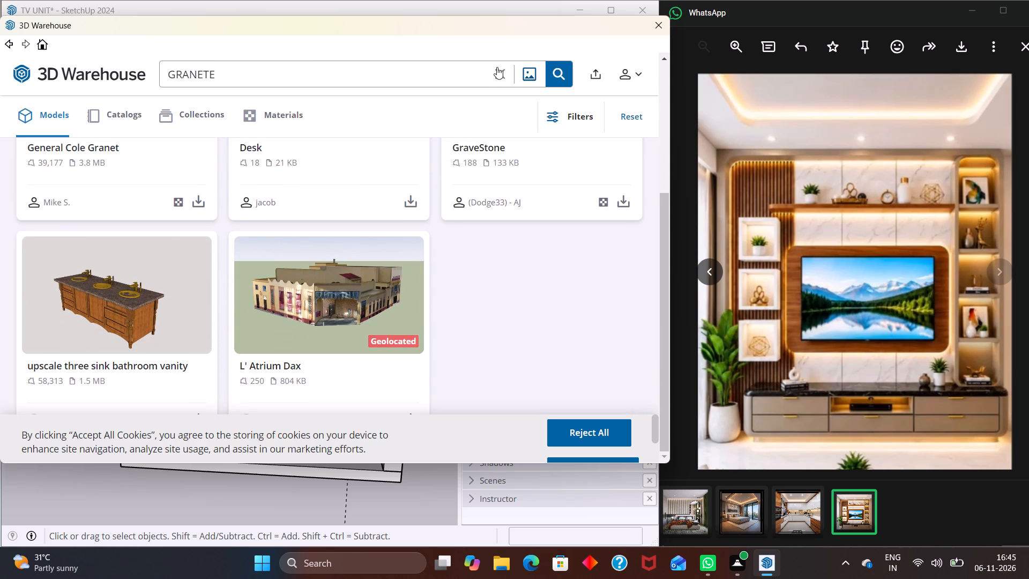
pyautogui.click(501, 73)
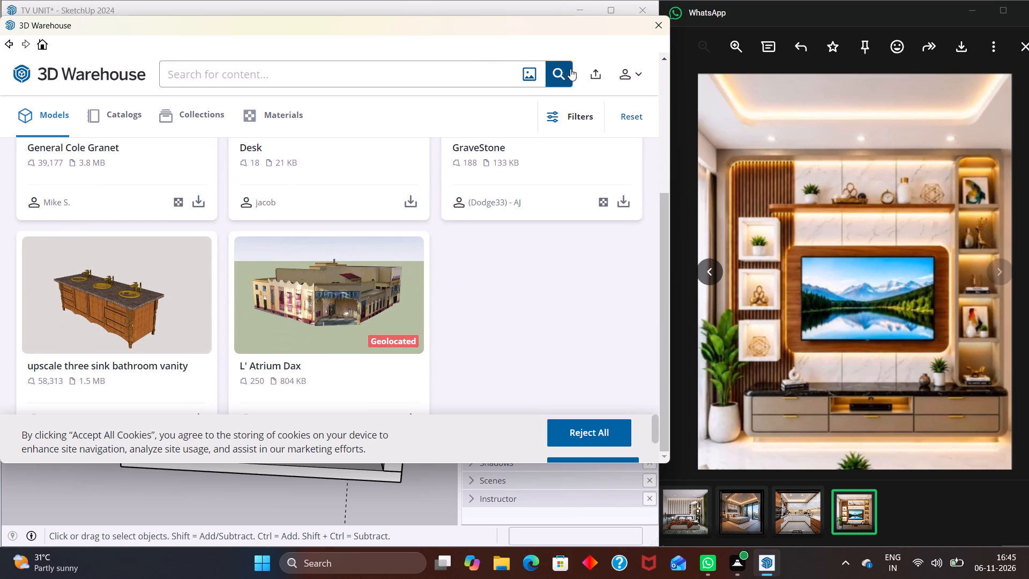
pyautogui.click(666, 33)
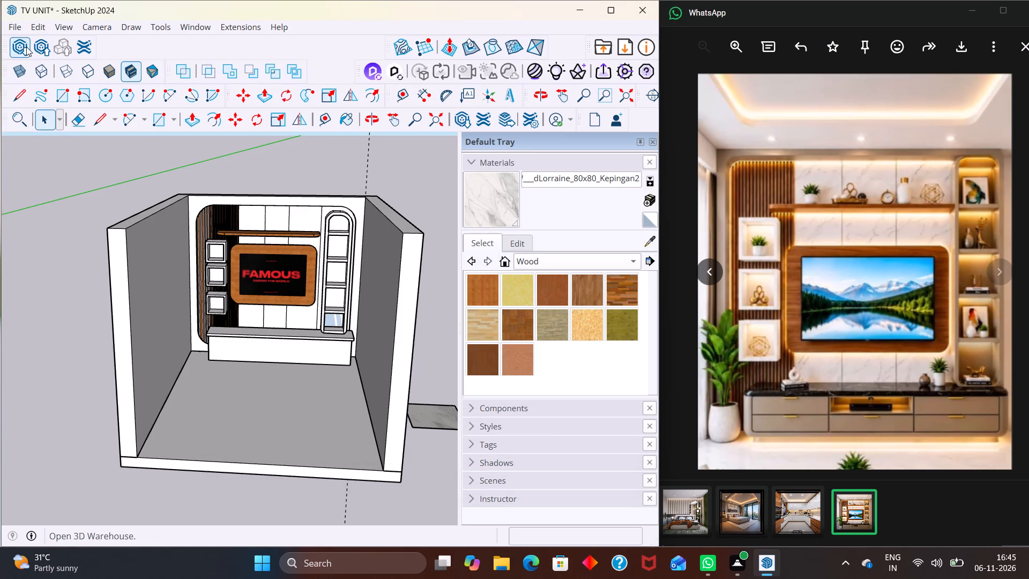
# Open 3D Warehouse and search the models for FLOOR.
pyautogui.click(20, 47)
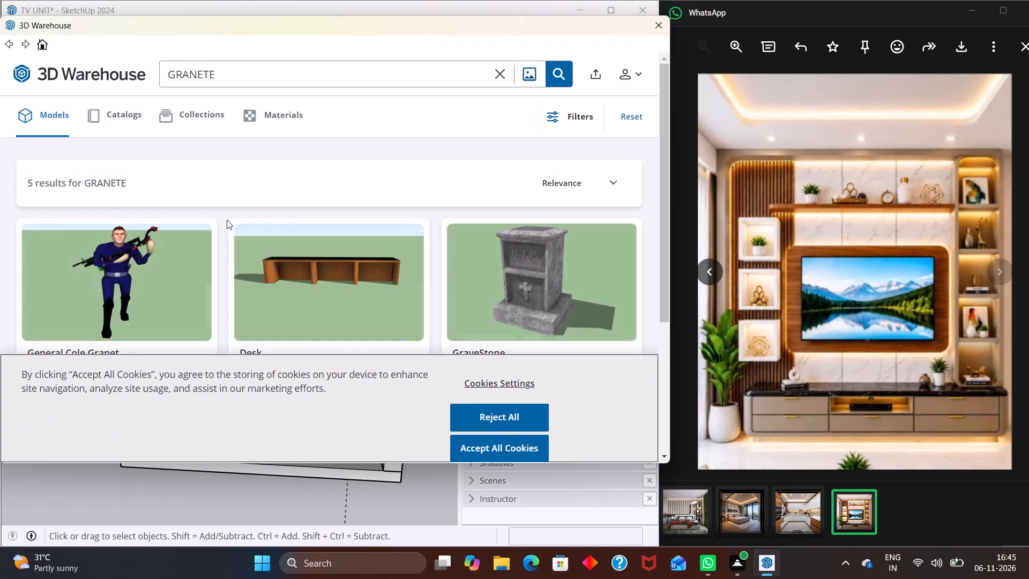
pyautogui.scroll(-7, 225, 226)
pyautogui.scroll(3, 214, 229)
pyautogui.scroll(4, 222, 84)
pyautogui.click(222, 83)
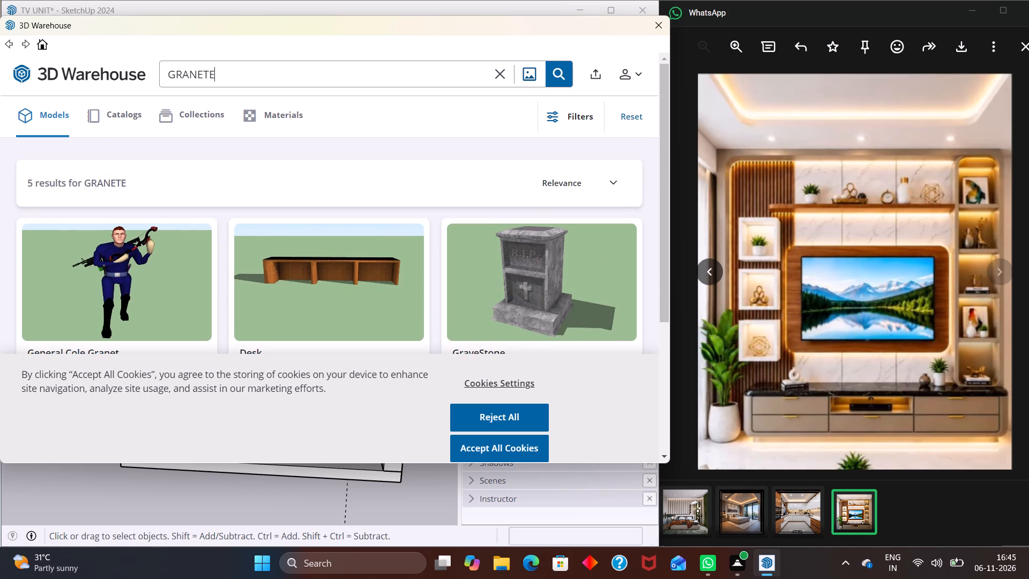
pyautogui.press('BackSpace')
pyautogui.press('BackSpace')
pyautogui.press('BackSpace')
pyautogui.press('BackSpace')
pyautogui.press('BackSpace')
pyautogui.press('BackSpace')
pyautogui.press('BackSpace')
pyautogui.press('BackSpace')
pyautogui.press('BackSpace')
pyautogui.press('BackSpace')
pyautogui.press('BackSpace')
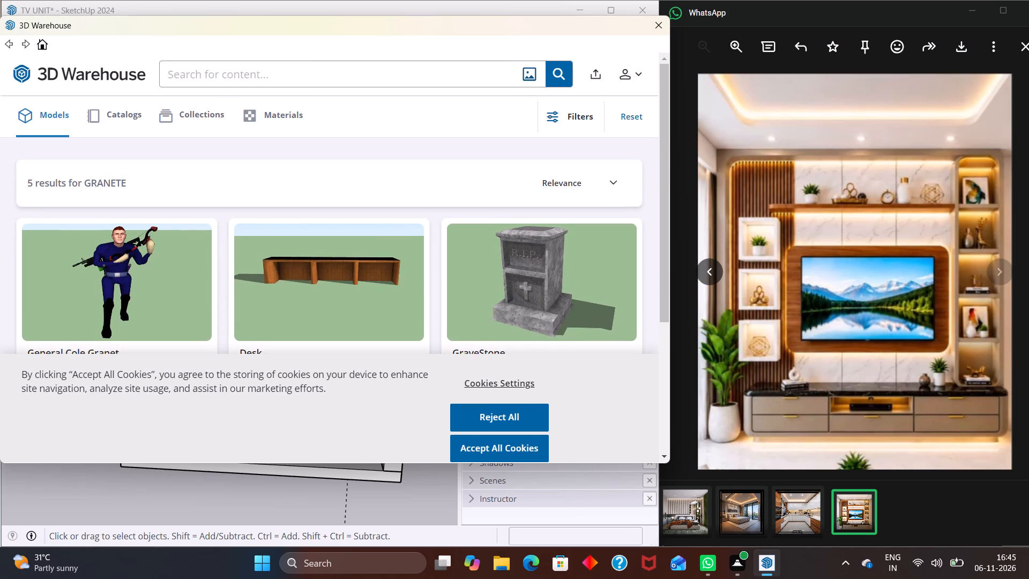
pyautogui.write('FLOOR')
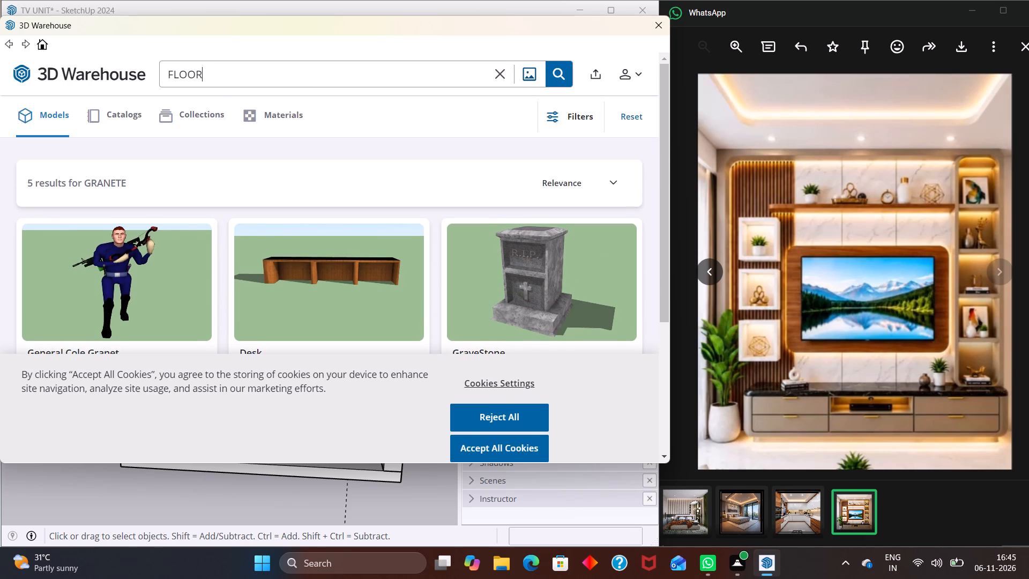
pyautogui.press('Return')
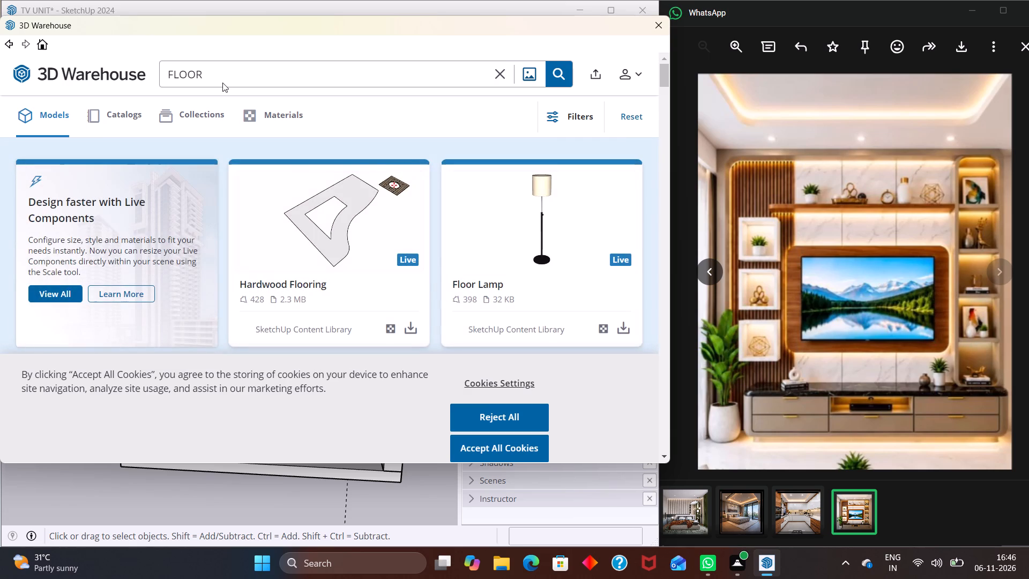
# Look through the FLOOR model results for a suitable flooring material.
pyautogui.scroll(-6, 395, 236)
pyautogui.scroll(2, 386, 232)
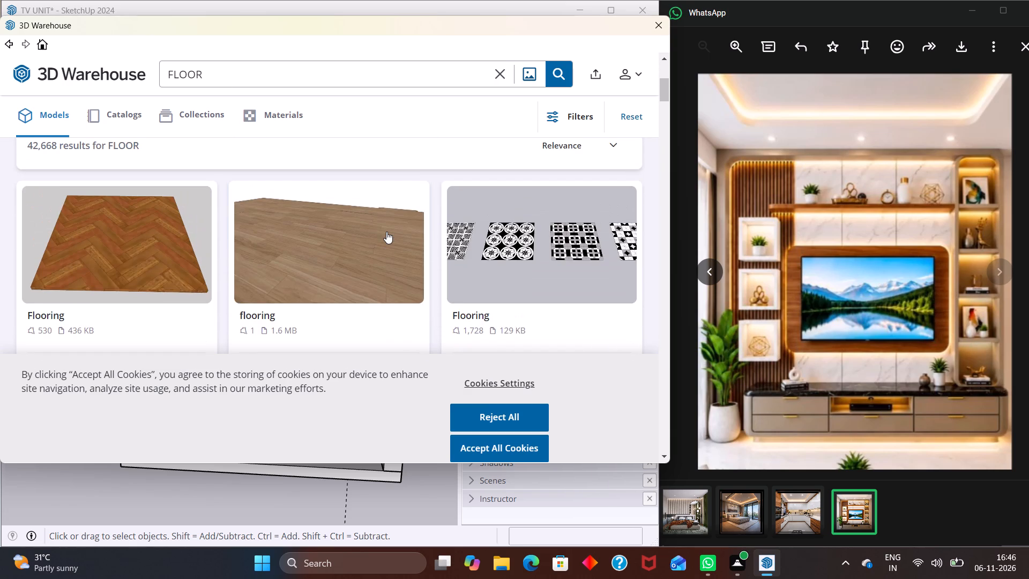
pyautogui.scroll(-5, 386, 232)
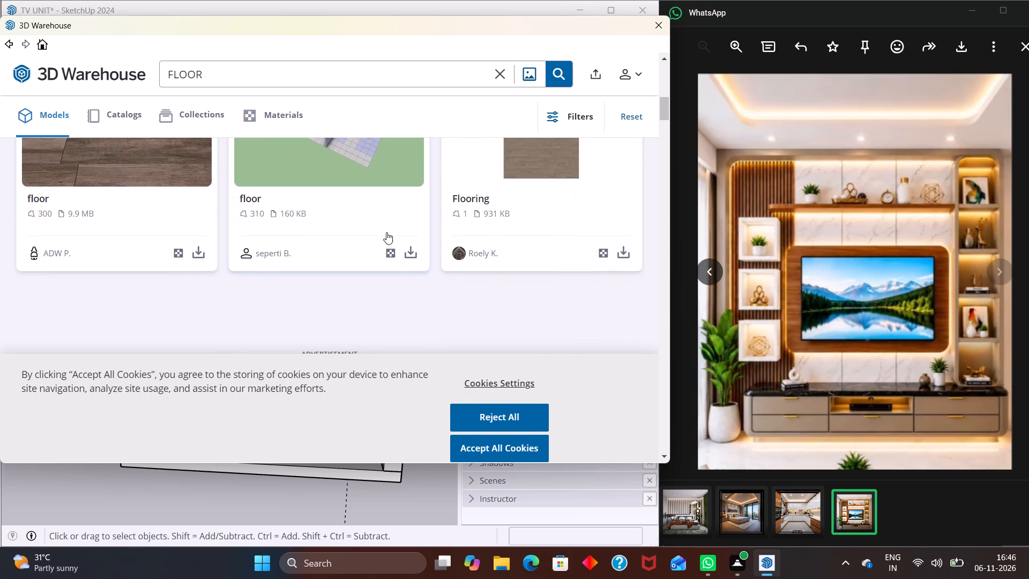
pyautogui.scroll(-9, 386, 232)
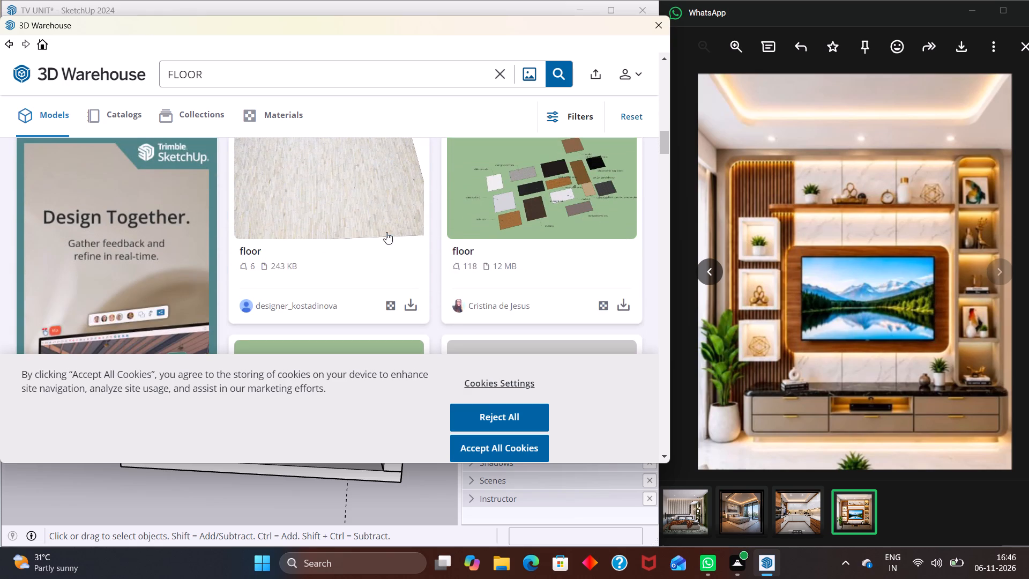
pyautogui.scroll(-6, 384, 234)
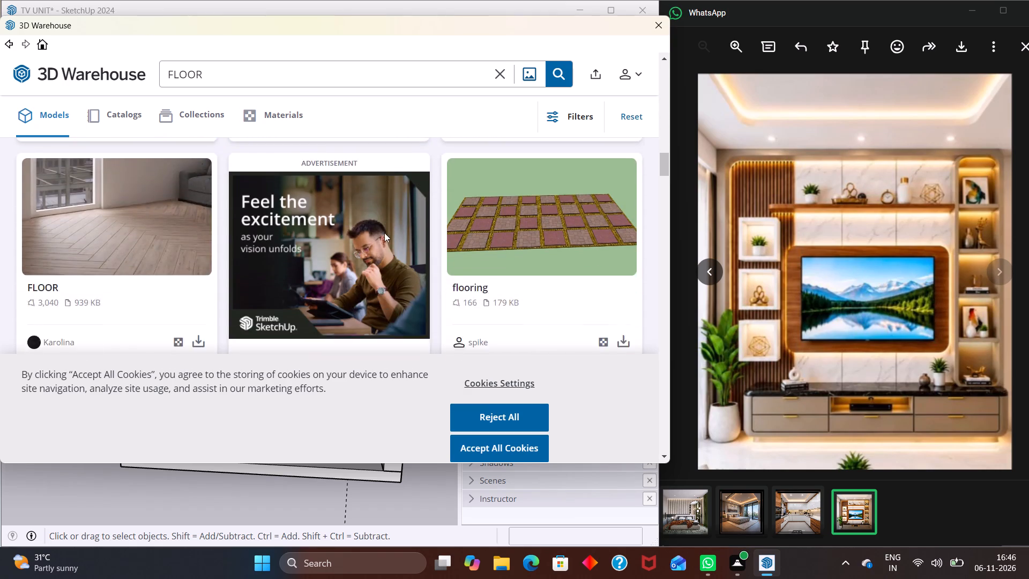
pyautogui.scroll(-7, 384, 233)
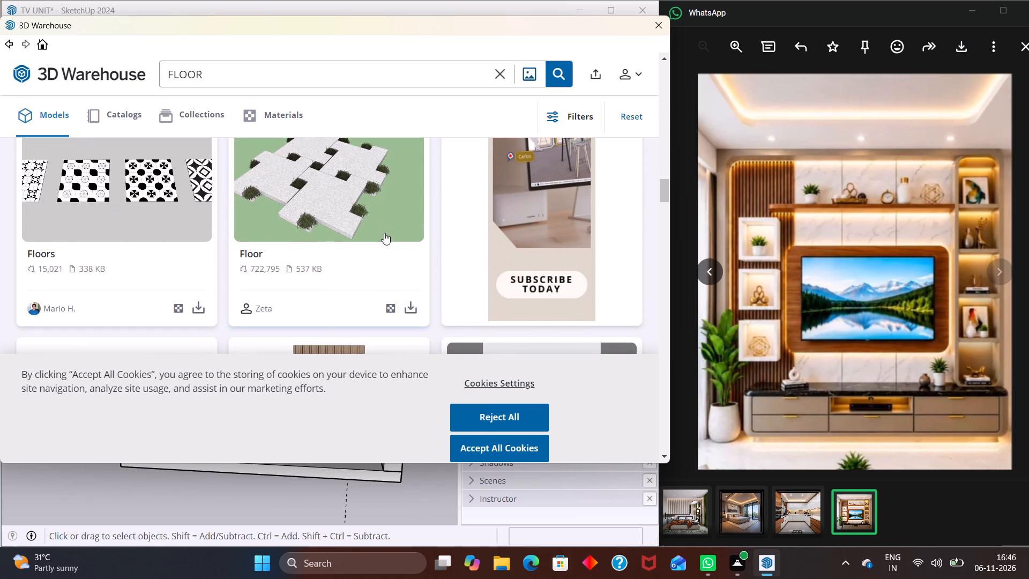
pyautogui.scroll(-6, 384, 233)
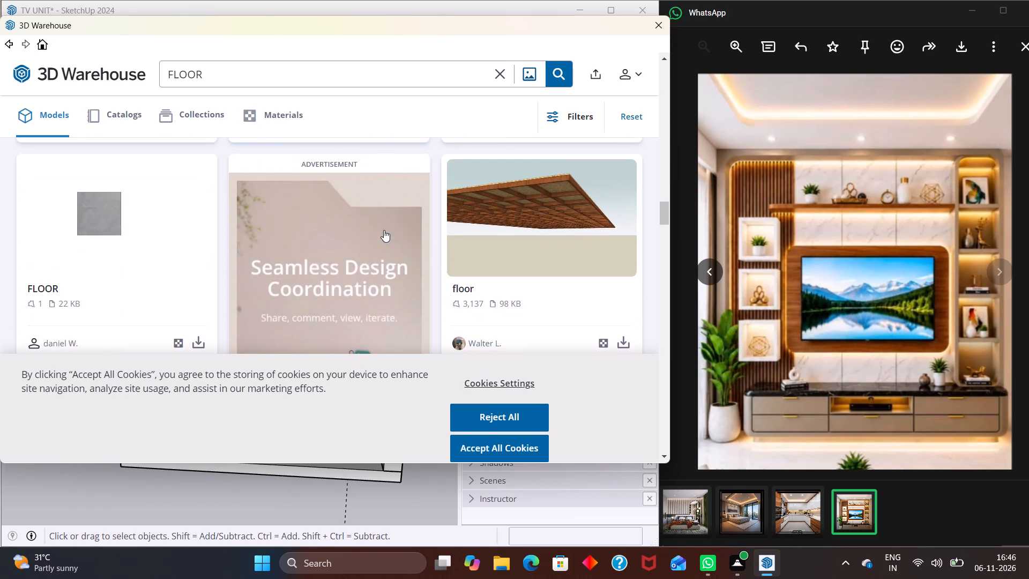
pyautogui.scroll(-10, 384, 230)
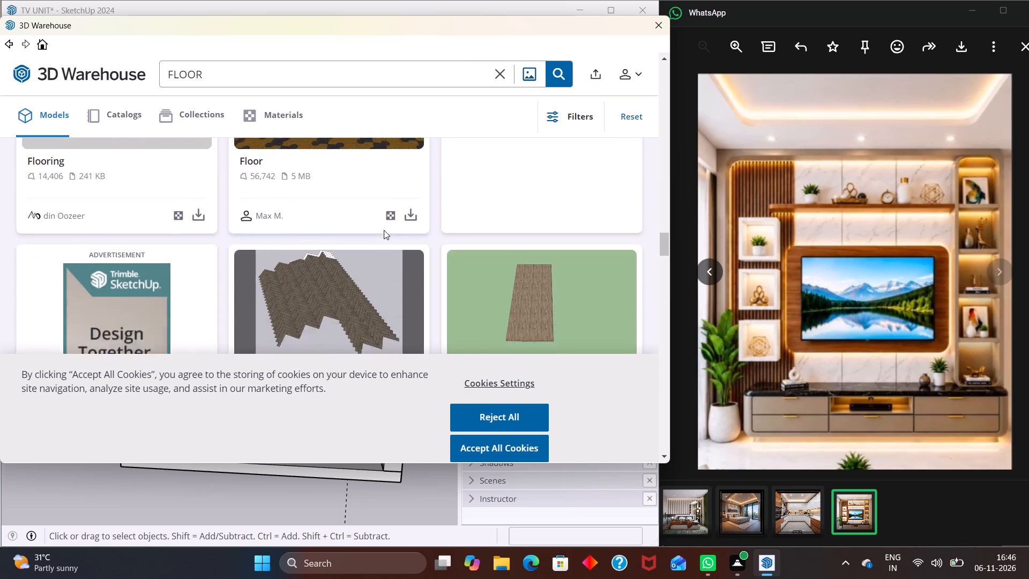
pyautogui.scroll(-15, 384, 230)
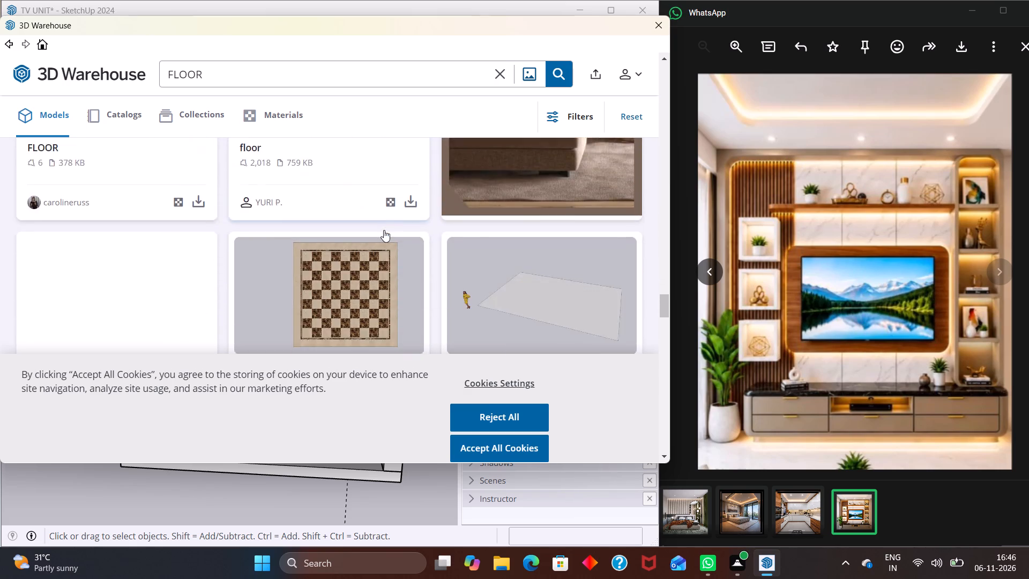
pyautogui.scroll(-2, 384, 230)
pyautogui.scroll(1, 384, 230)
pyautogui.scroll(-14, 384, 230)
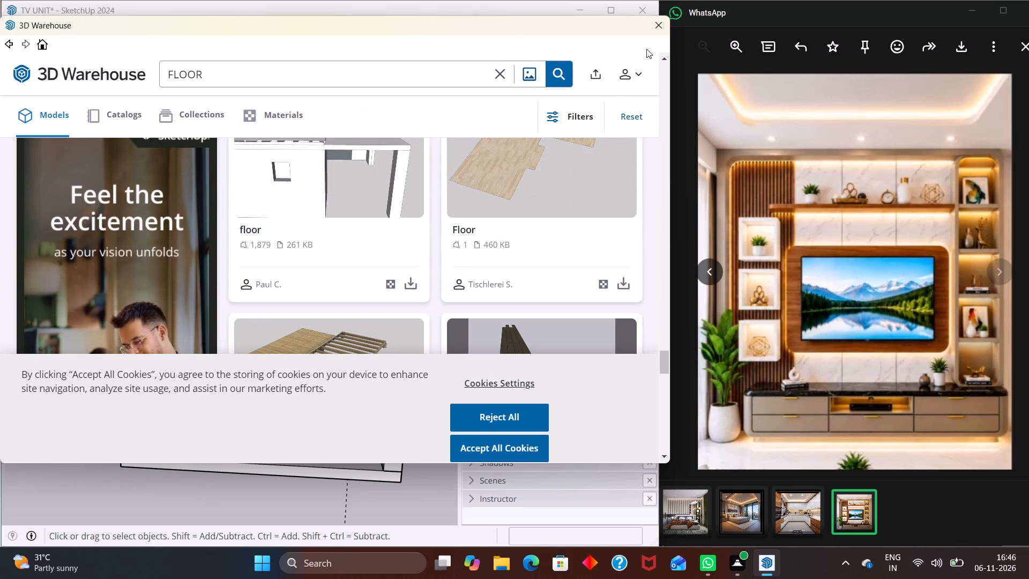
# Replace the 3D Warehouse model search with GRANETE.
pyautogui.click(229, 78)
pyautogui.press('BackSpace')
pyautogui.press('BackSpace')
pyautogui.press('BackSpace')
pyautogui.press('BackSpace')
pyautogui.press('BackSpace')
pyautogui.press('BackSpace')
pyautogui.press('BackSpace')
pyautogui.press('BackSpace')
pyautogui.press('BackSpace')
pyautogui.press('BackSpace')
pyautogui.press('BackSpace')
pyautogui.press('BackSpace')
pyautogui.write('GRAN')
pyautogui.write('ETE')
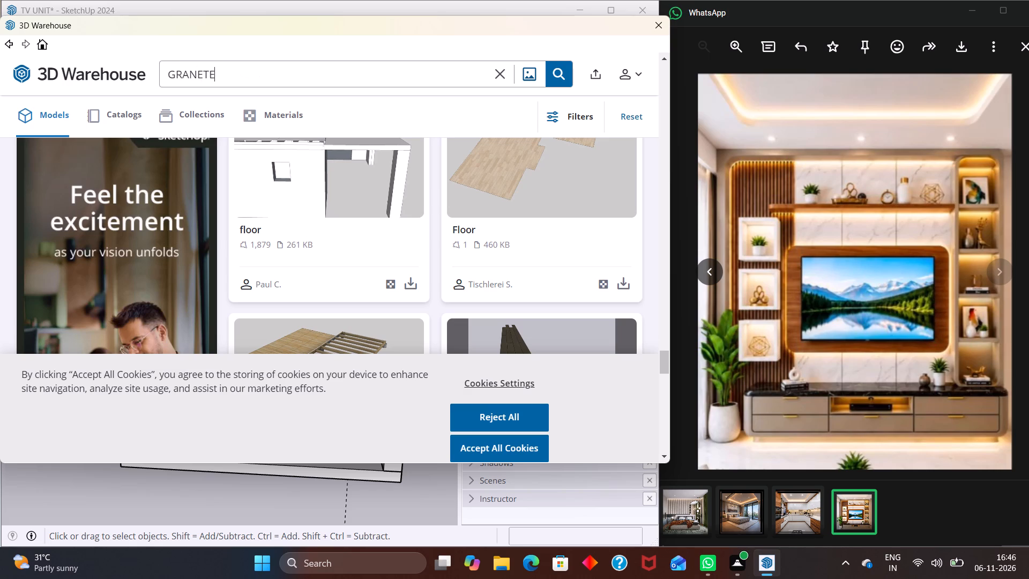
pyautogui.press('space')
pyautogui.press('Return')
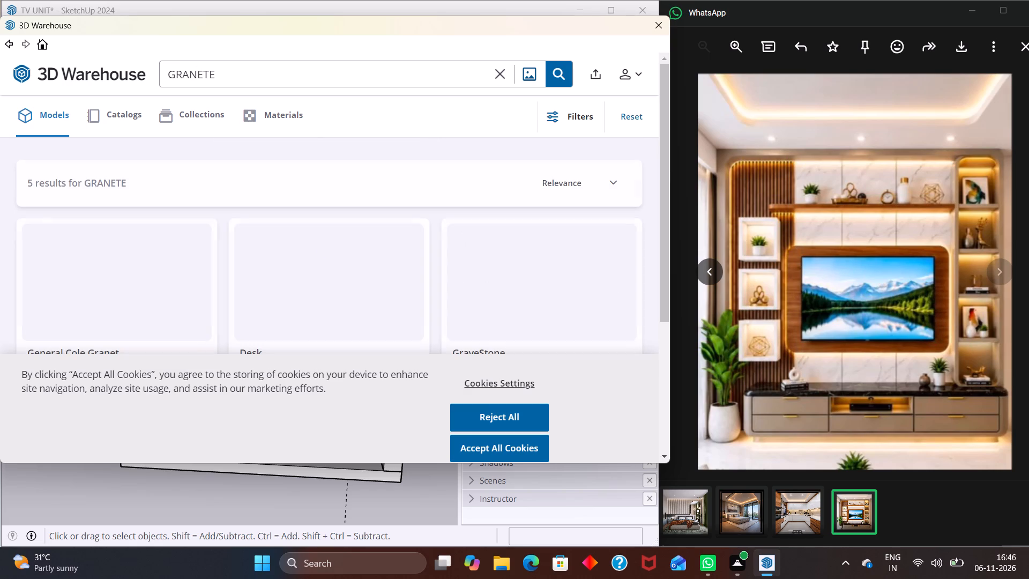
# Extend the 3D Warehouse model search to GRANETE FOR WALL.
pyautogui.click(253, 73)
pyautogui.press('space')
pyautogui.write('FOR E')
pyautogui.press('BackSpace')
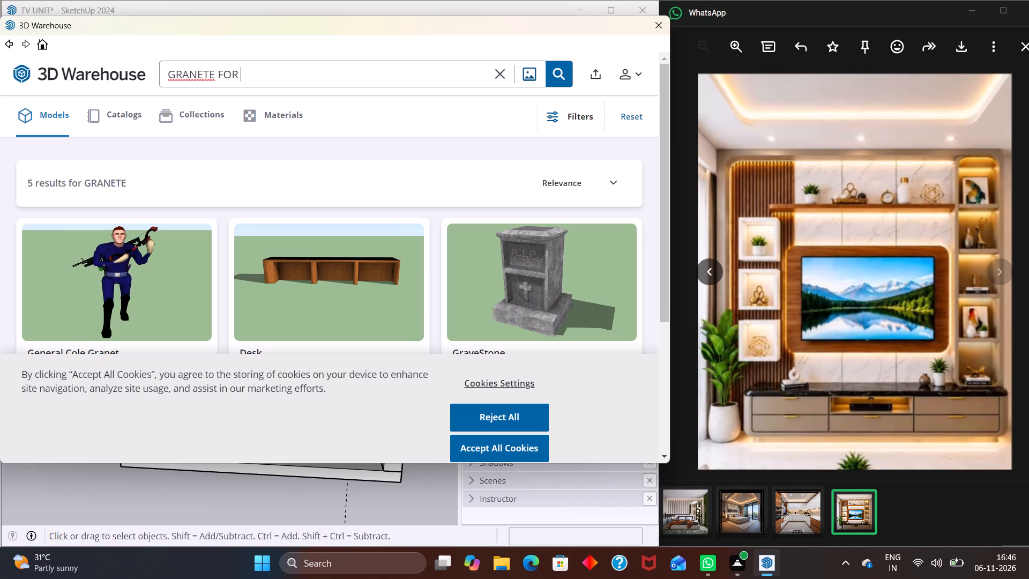
pyautogui.write('WAKK')
pyautogui.press('BackSpace')
pyautogui.press('BackSpace')
pyautogui.write('LL')
pyautogui.press('Return')
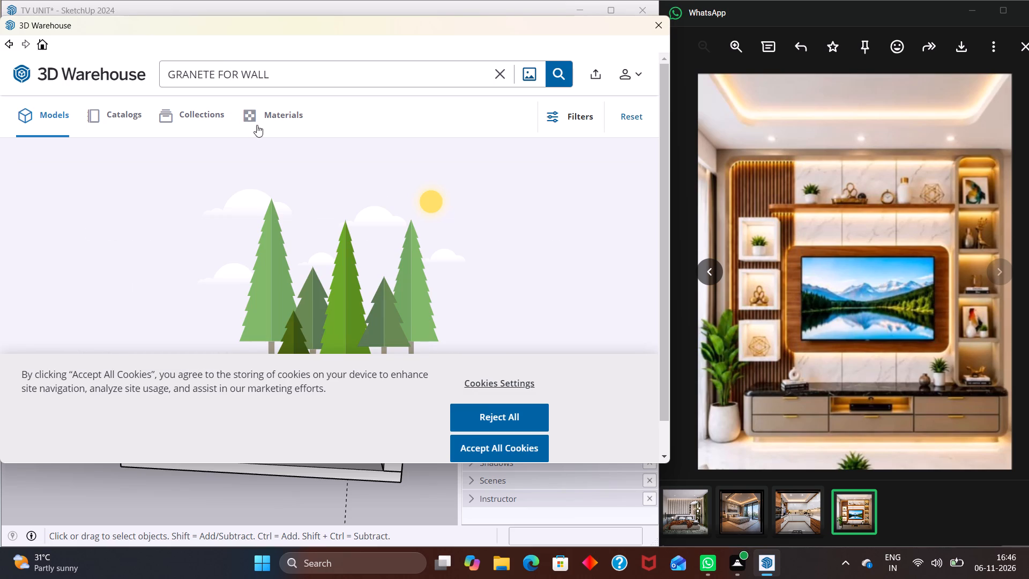
# Shorten the model search back to GRANETE and look through the results.
pyautogui.click(270, 65)
pyautogui.press('BackSpace')
pyautogui.press('BackSpace')
pyautogui.press('BackSpace')
pyautogui.press('BackSpace')
pyautogui.press('BackSpace')
pyautogui.press('BackSpace')
pyautogui.press('BackSpace')
pyautogui.press('BackSpace')
pyautogui.press('BackSpace')
pyautogui.press('Return')
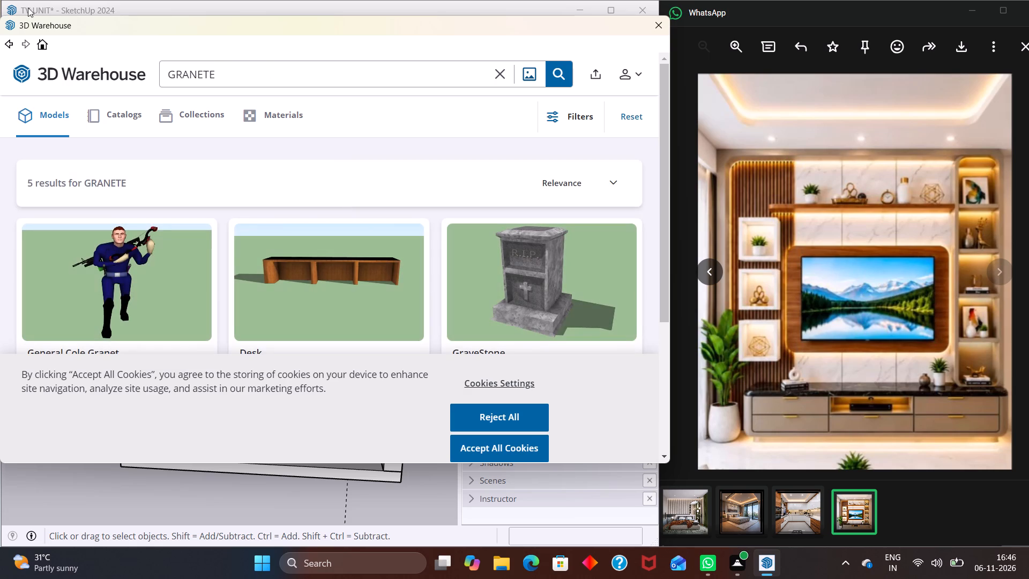
pyautogui.scroll(-10, 157, 296)
pyautogui.scroll(4, 204, 219)
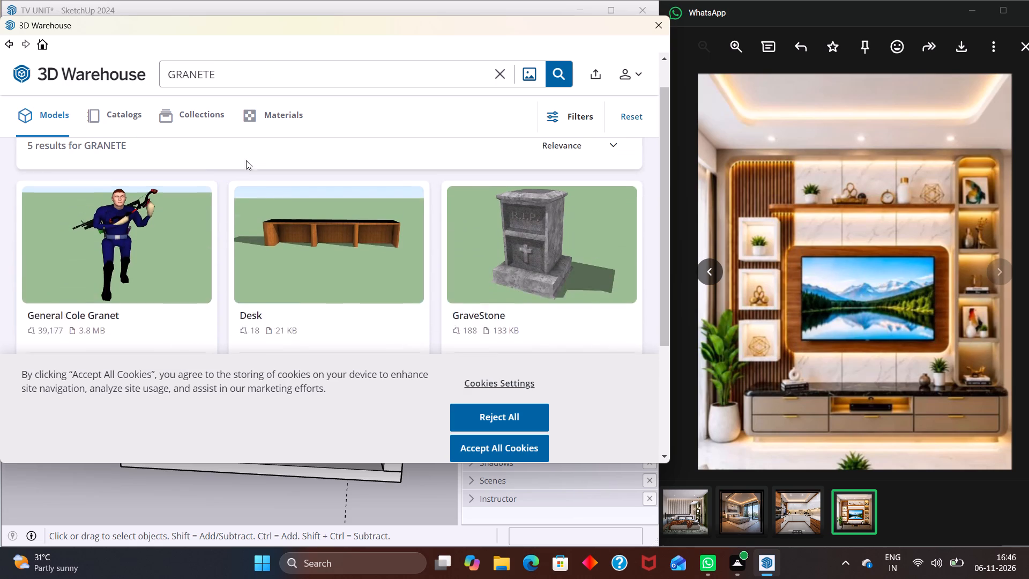
# Rerun the GRANETE model search and look over the results again.
pyautogui.click(237, 81)
pyautogui.press('BackSpace')
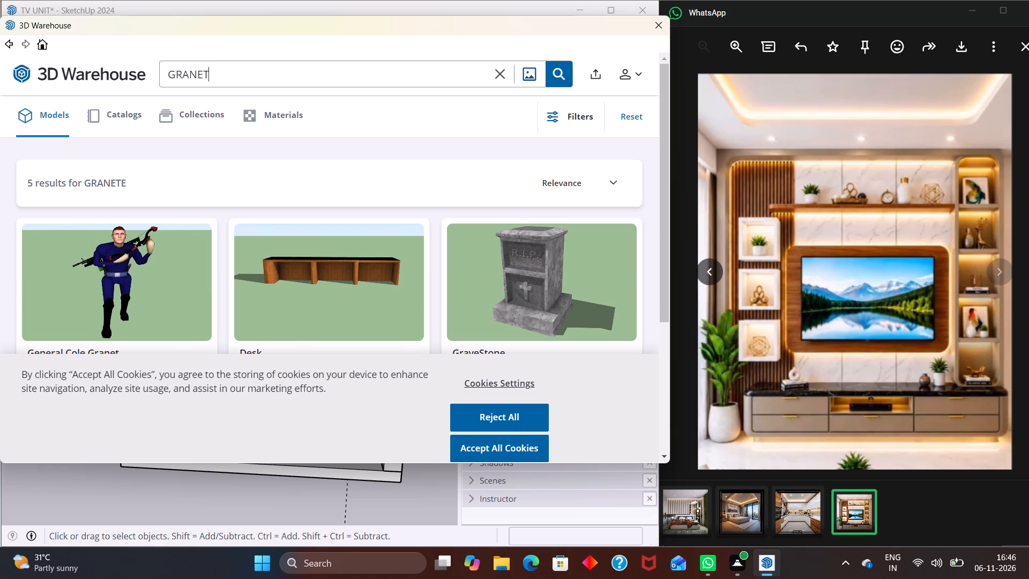
pyautogui.press('e')
pyautogui.press('Return')
pyautogui.click(561, 78)
pyautogui.scroll(-3, 330, 272)
pyautogui.scroll(1, 322, 250)
pyautogui.scroll(-2, 322, 250)
pyautogui.scroll(2, 322, 250)
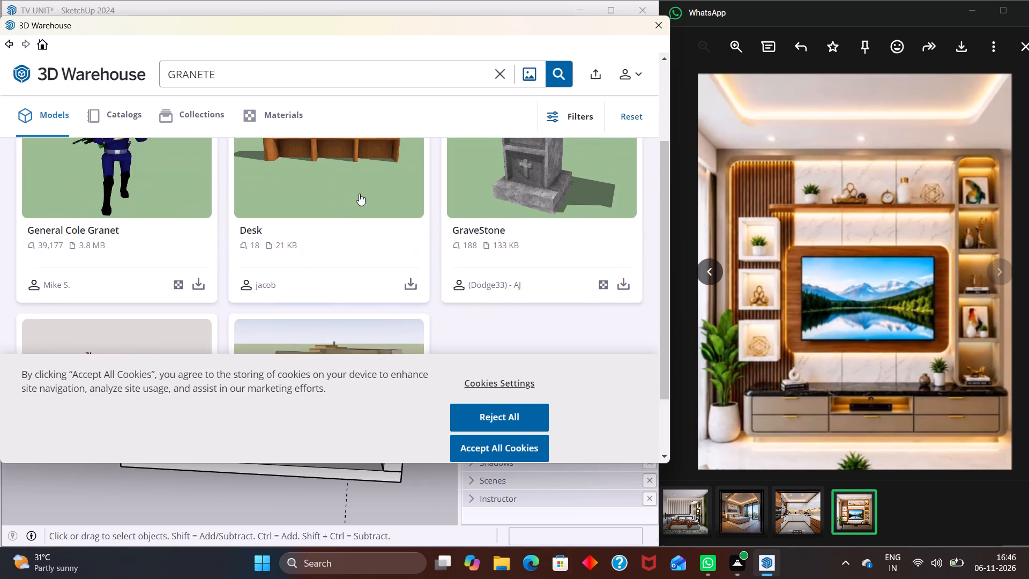
# Clear the search text and close 3D Warehouse.
pyautogui.click(449, 79)
pyautogui.press('BackSpace')
pyautogui.press('BackSpace')
pyautogui.press('BackSpace')
pyautogui.press('BackSpace')
pyautogui.press('BackSpace')
pyautogui.press('BackSpace')
pyautogui.press('BackSpace')
pyautogui.press('BackSpace')
pyautogui.press('BackSpace')
pyautogui.press('BackSpace')
pyautogui.press('BackSpace')
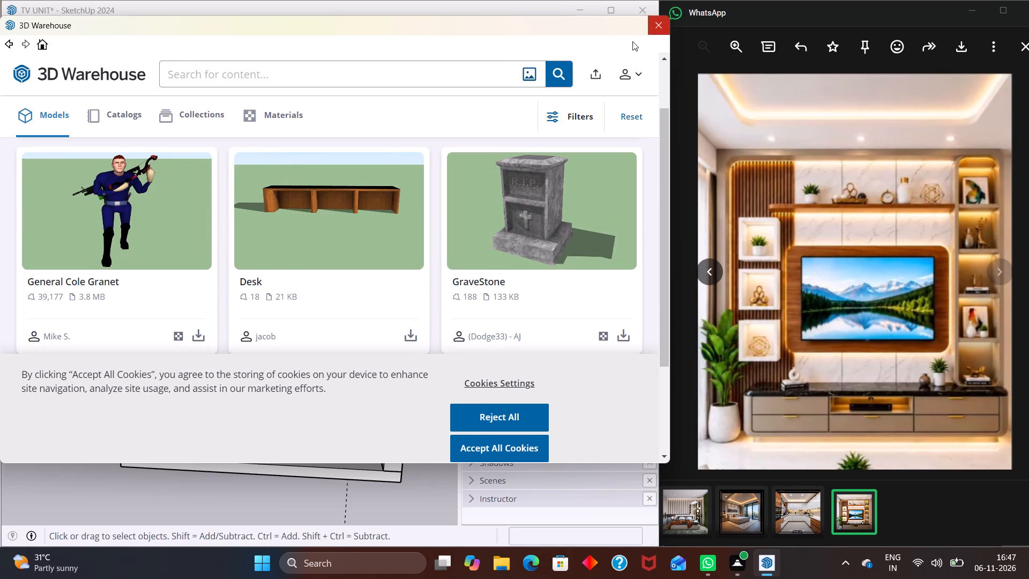
pyautogui.click(663, 24)
# Examine the TV wall unit, its niches and the room from several angles against the reference image, ending with the whole model in view.
pyautogui.scroll(-2, 531, 113)
pyautogui.scroll(-3, 304, 279)
pyautogui.moveTo(258, 329); pyautogui.dragTo(218, 333, button='middle')
pyautogui.scroll(8, 228, 324)
pyautogui.scroll(8, 258, 190)
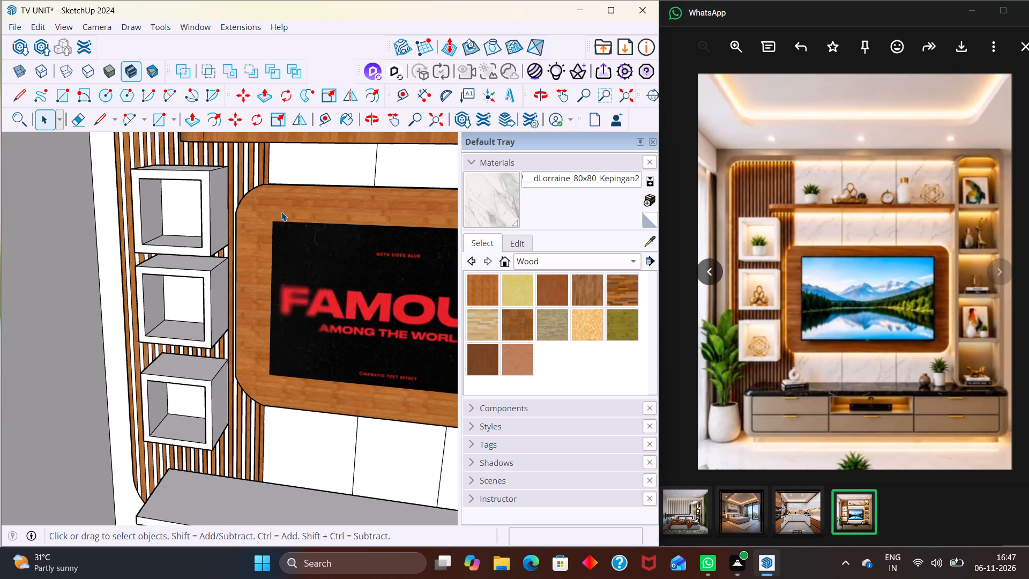
pyautogui.scroll(-1, 818, 277)
pyautogui.scroll(-14, 759, 233)
pyautogui.moveTo(240, 346); pyautogui.dragTo(273, 315, button='middle')
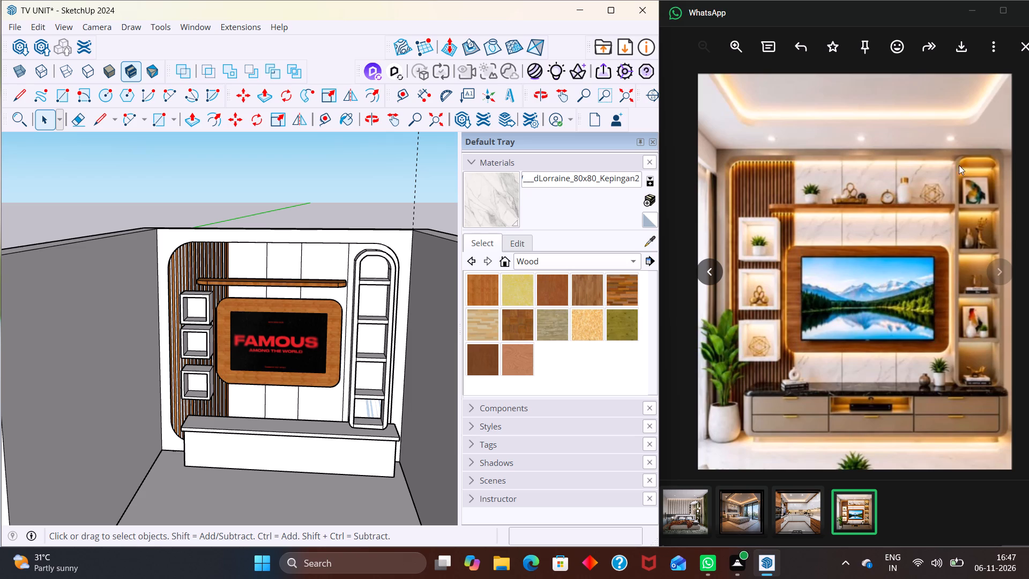
pyautogui.scroll(-2, 394, 327)
pyautogui.moveTo(280, 320); pyautogui.dragTo(262, 263, button='middle')
pyautogui.scroll(-3, 266, 288)
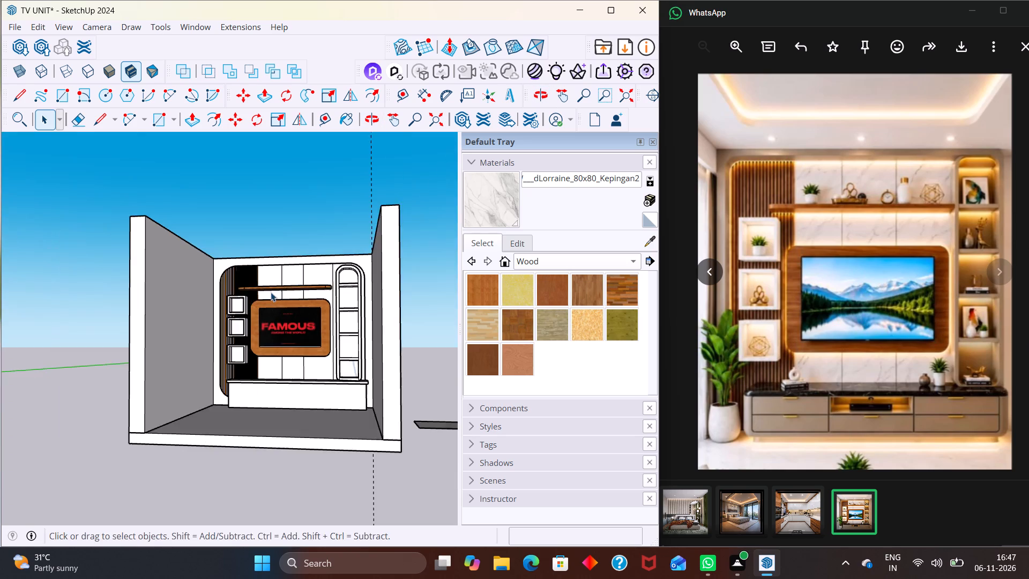
pyautogui.moveTo(271, 292); pyautogui.dragTo(299, 341, button='middle')
pyautogui.scroll(-1, 285, 315)
pyautogui.scroll(1, 296, 331)
pyautogui.click(307, 217)
pyautogui.scroll(3, 284, 293)
pyautogui.moveTo(285, 313); pyautogui.dragTo(245, 335, button='middle')
pyautogui.scroll(1, 201, 287)
pyautogui.middleClick(201, 287)
pyautogui.scroll(6, 198, 285)
pyautogui.moveTo(257, 324); pyautogui.dragTo(347, 299, button='middle')
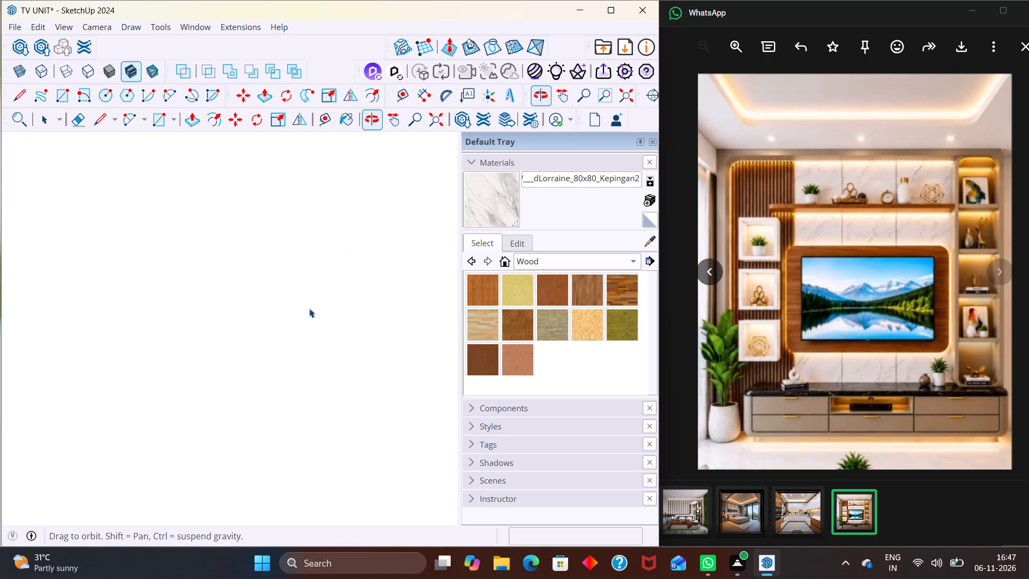
pyautogui.scroll(2, 292, 316)
pyautogui.hotkey('shift', 'z')
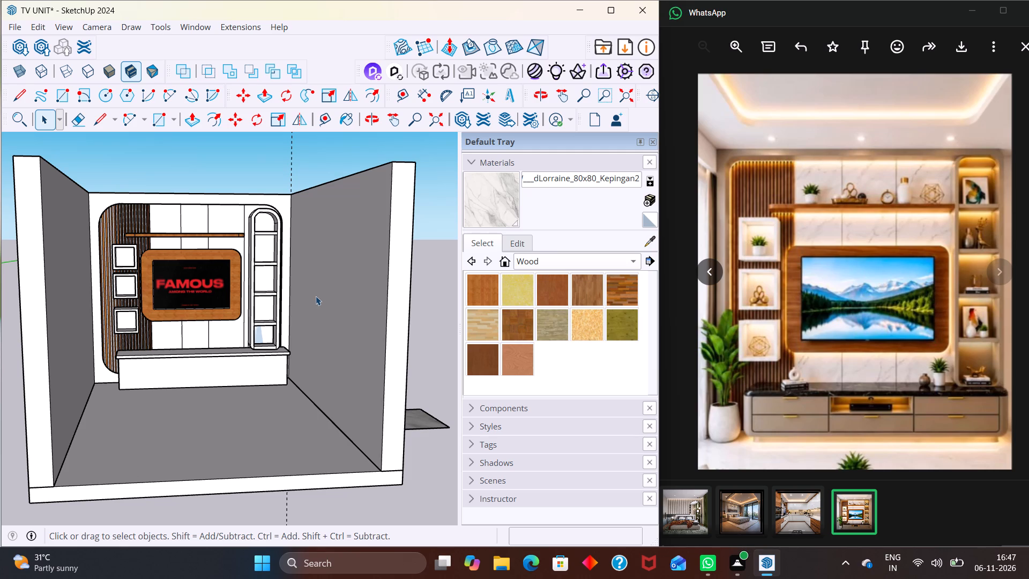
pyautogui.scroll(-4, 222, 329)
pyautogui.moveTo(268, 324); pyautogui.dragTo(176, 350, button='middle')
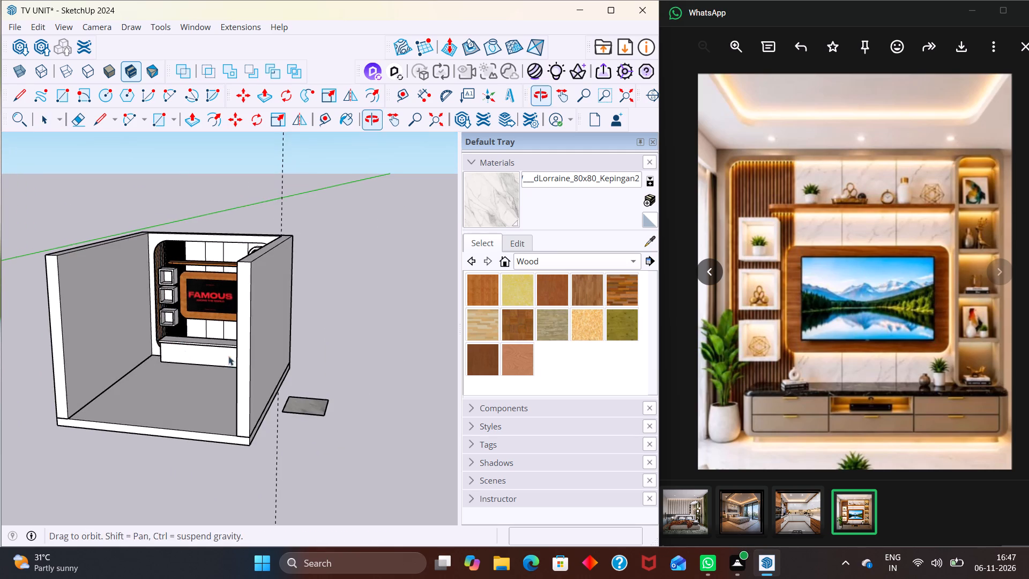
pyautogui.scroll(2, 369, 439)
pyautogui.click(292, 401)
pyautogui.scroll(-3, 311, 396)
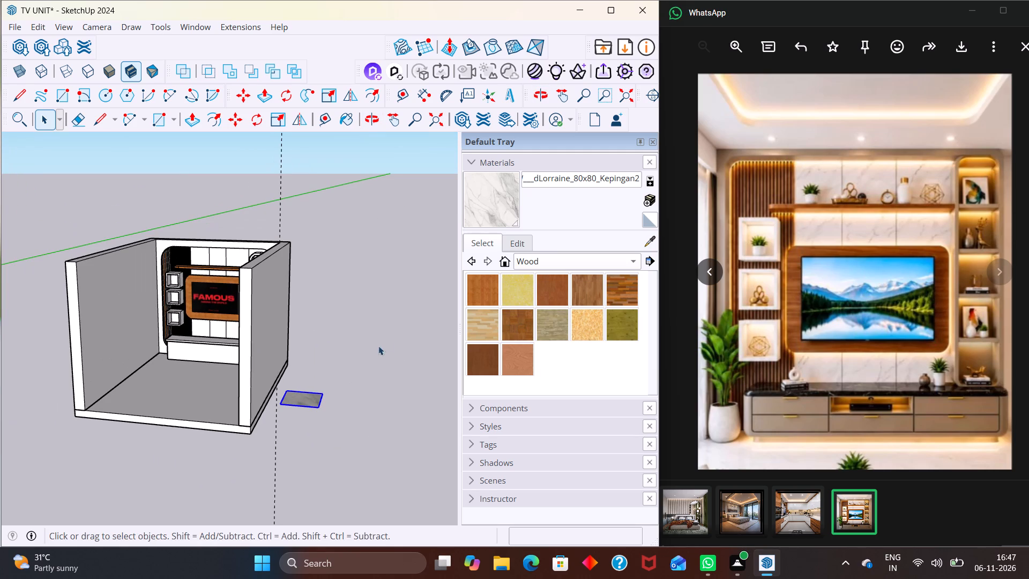
# Open 3D Warehouse on the GRANETE search and look through its material results for a suitable granite.
pyautogui.click(23, 51)
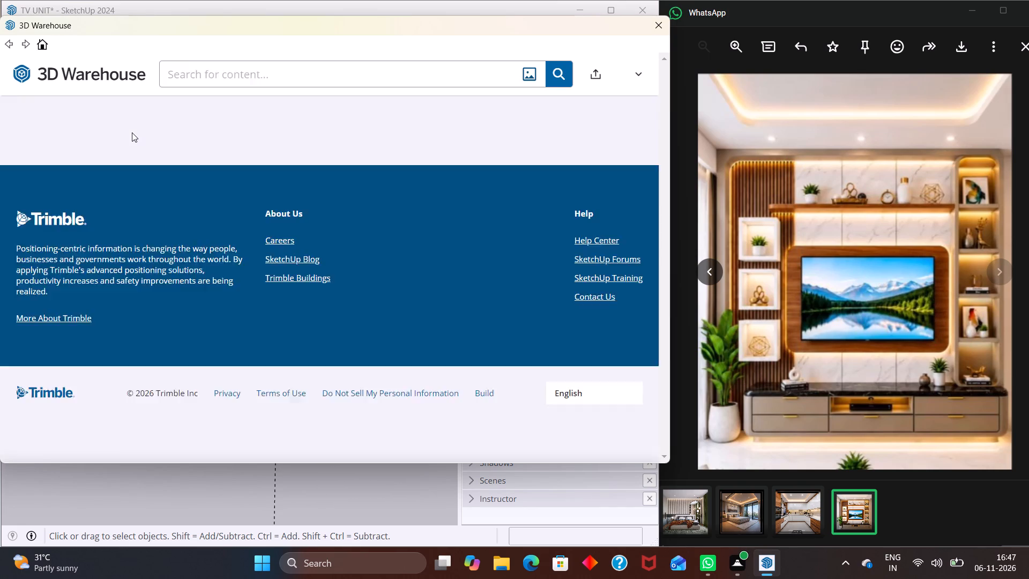
pyautogui.click(258, 84)
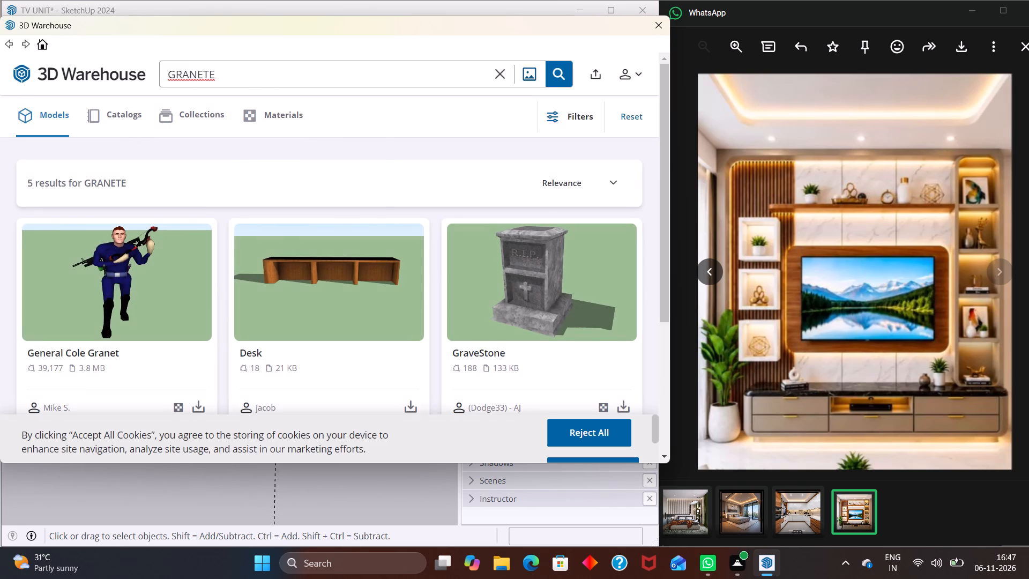
pyautogui.click(259, 116)
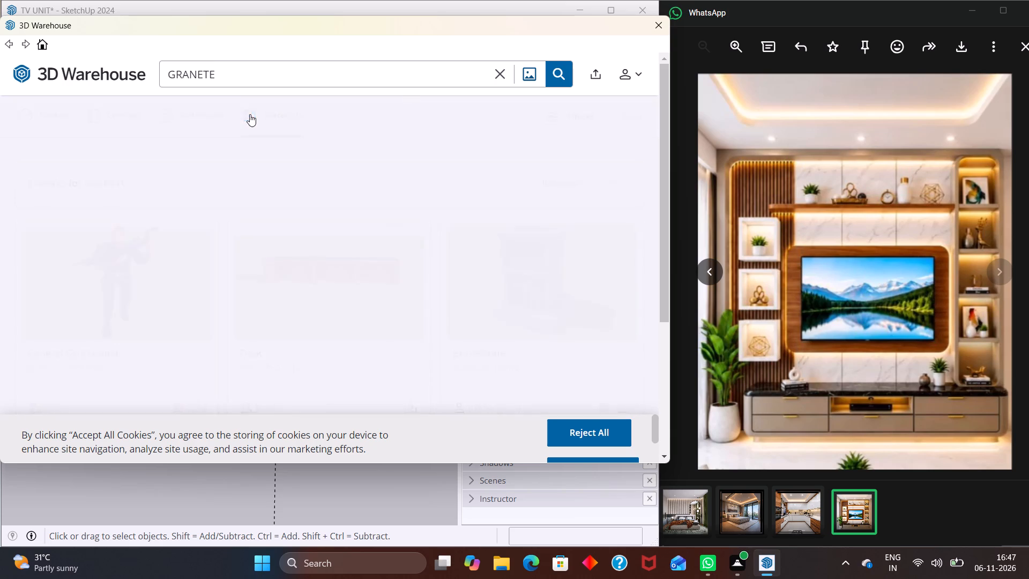
pyautogui.scroll(-3, 238, 263)
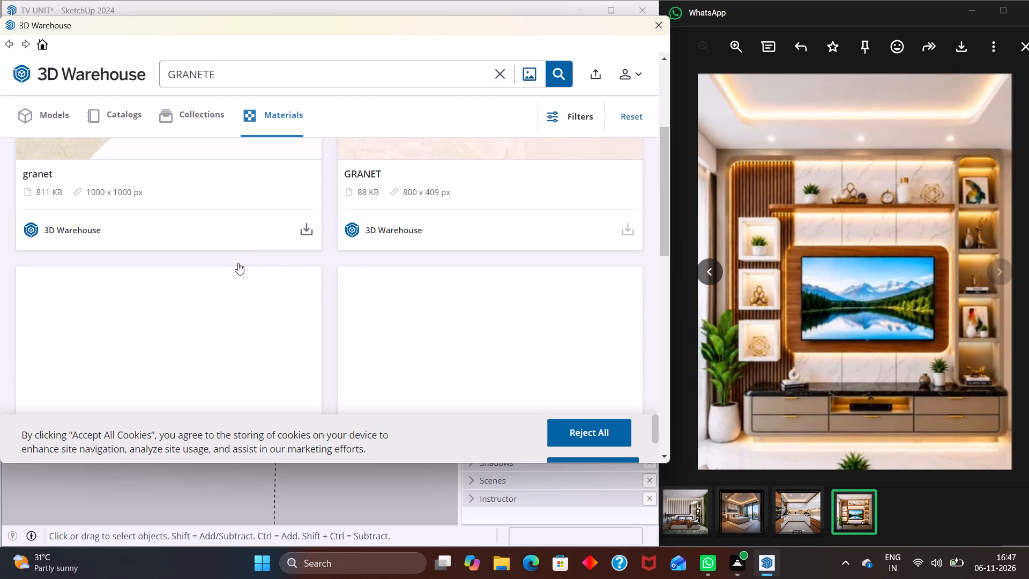
pyautogui.scroll(3, 241, 256)
pyautogui.scroll(-6, 241, 256)
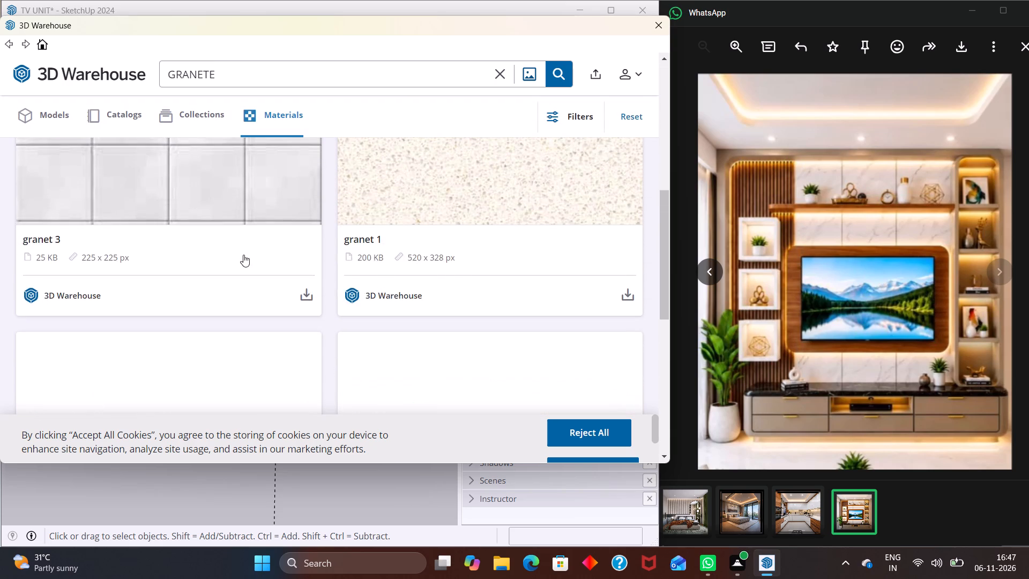
pyautogui.scroll(-13, 243, 255)
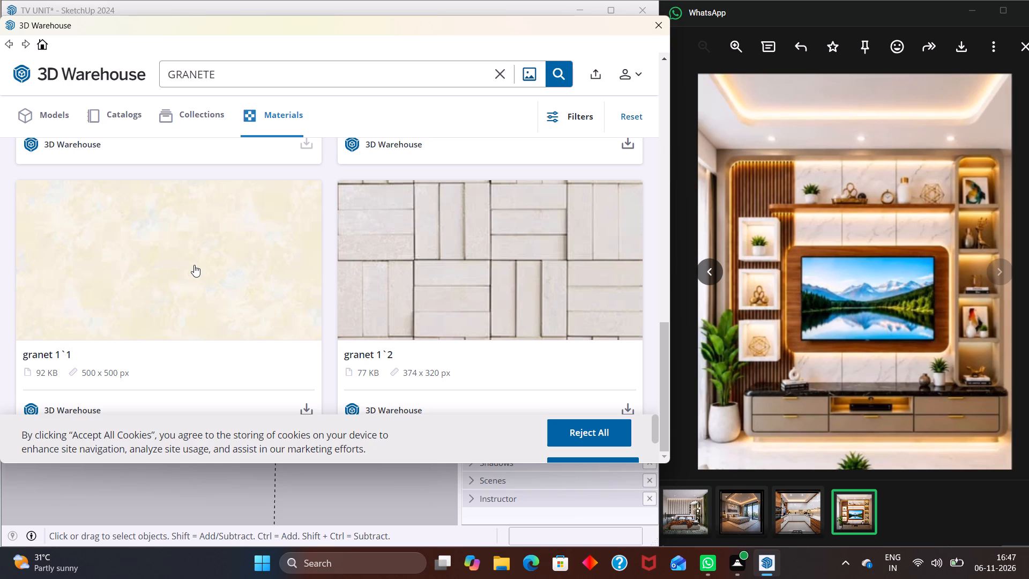
pyautogui.scroll(-4, 214, 249)
pyautogui.scroll(14, 223, 253)
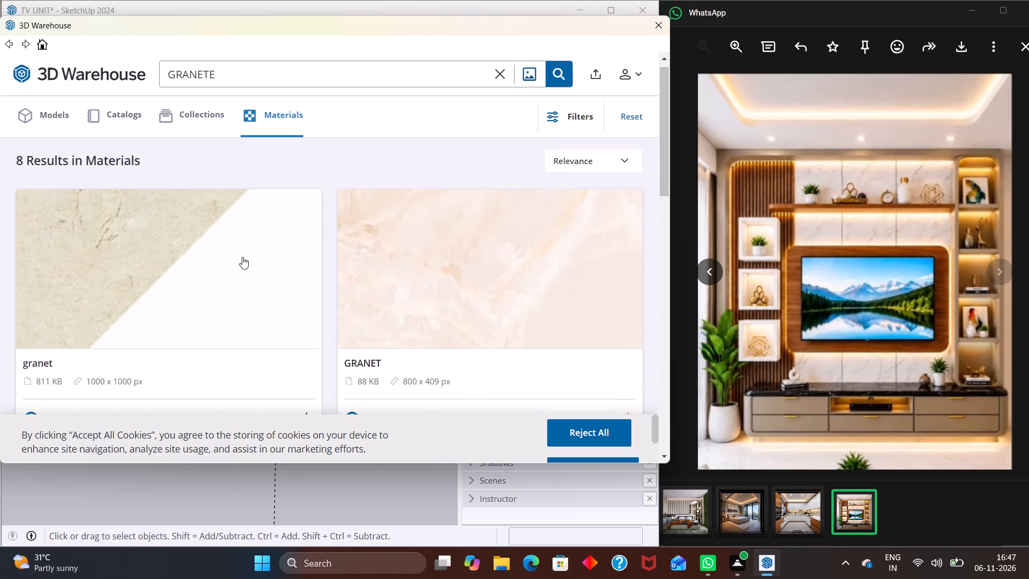
pyautogui.scroll(1, 242, 257)
pyautogui.scroll(-20, 242, 257)
pyautogui.scroll(-1, 242, 257)
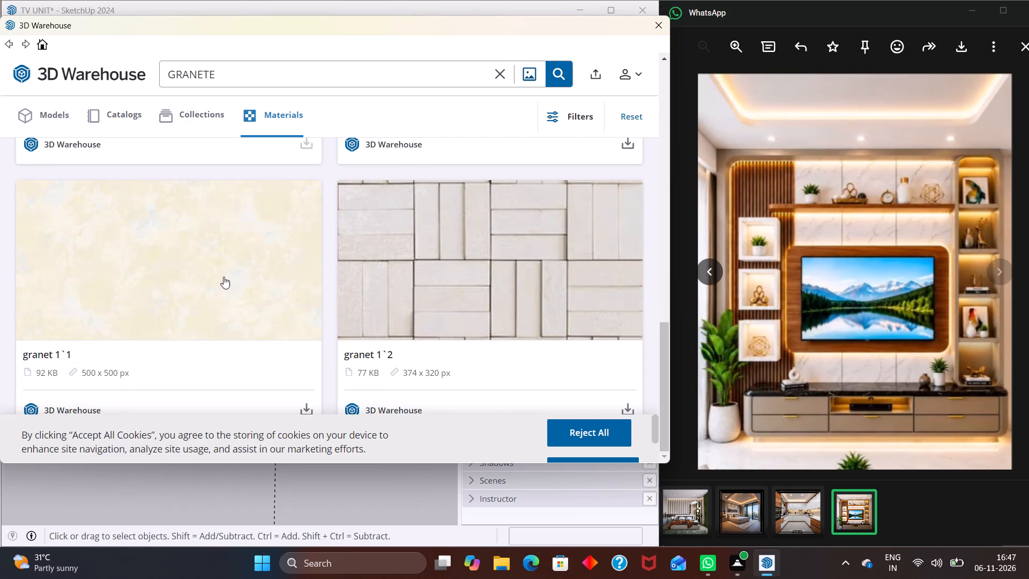
pyautogui.scroll(15, 252, 224)
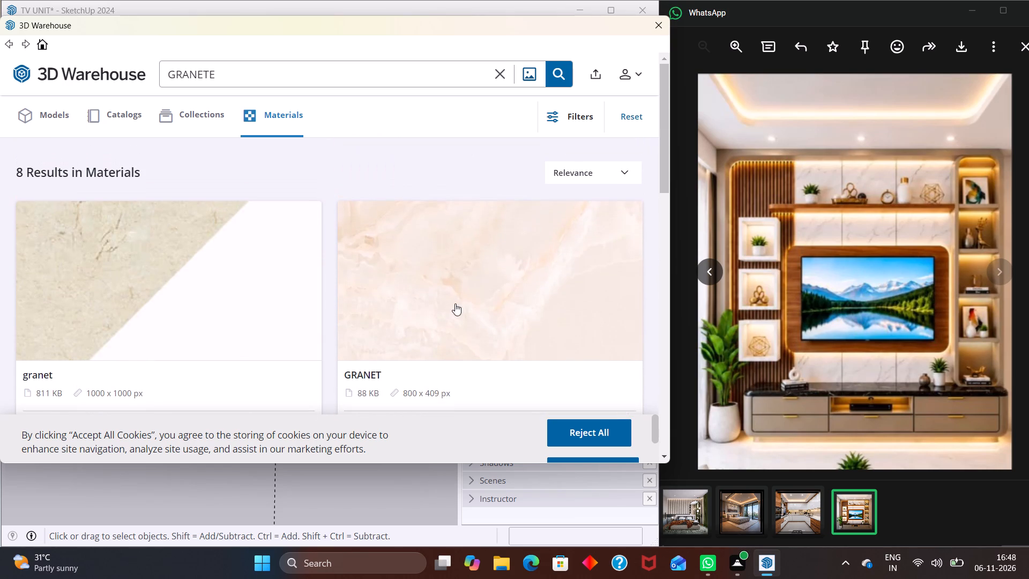
# Open the peach-coloured GRANET material, inspect its preview on the cube and try to download it.
pyautogui.click(453, 301)
pyautogui.scroll(-2, 398, 287)
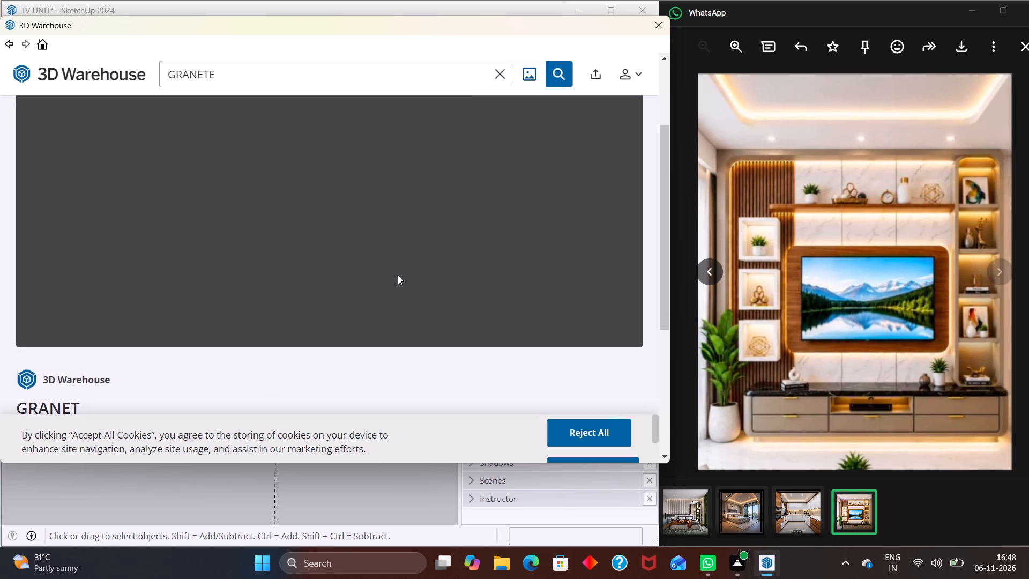
pyautogui.scroll(-1, 399, 272)
pyautogui.scroll(-2, 502, 306)
pyautogui.scroll(5, 459, 271)
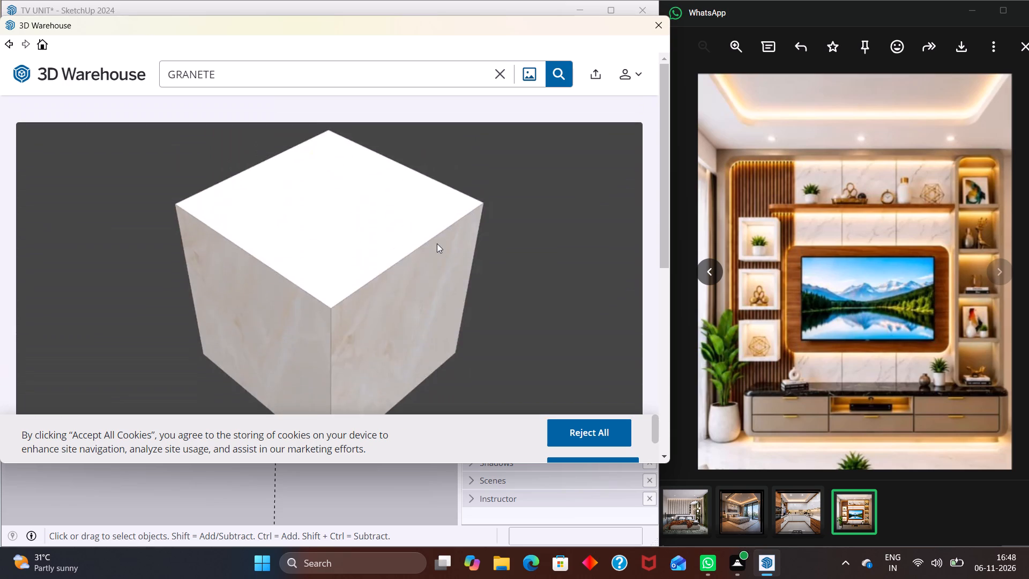
pyautogui.scroll(-13, 437, 243)
pyautogui.click(502, 187)
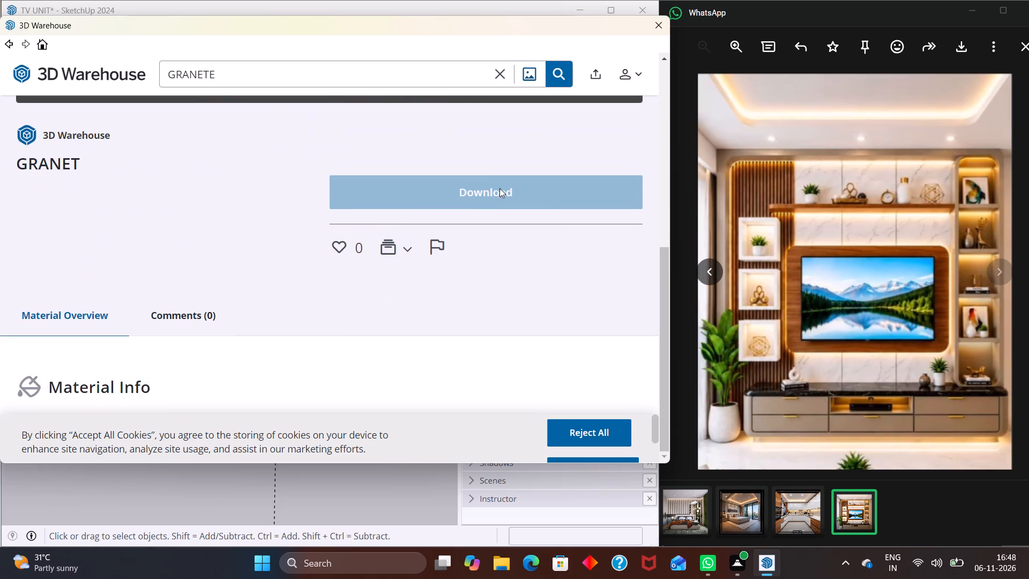
pyautogui.scroll(4, 483, 210)
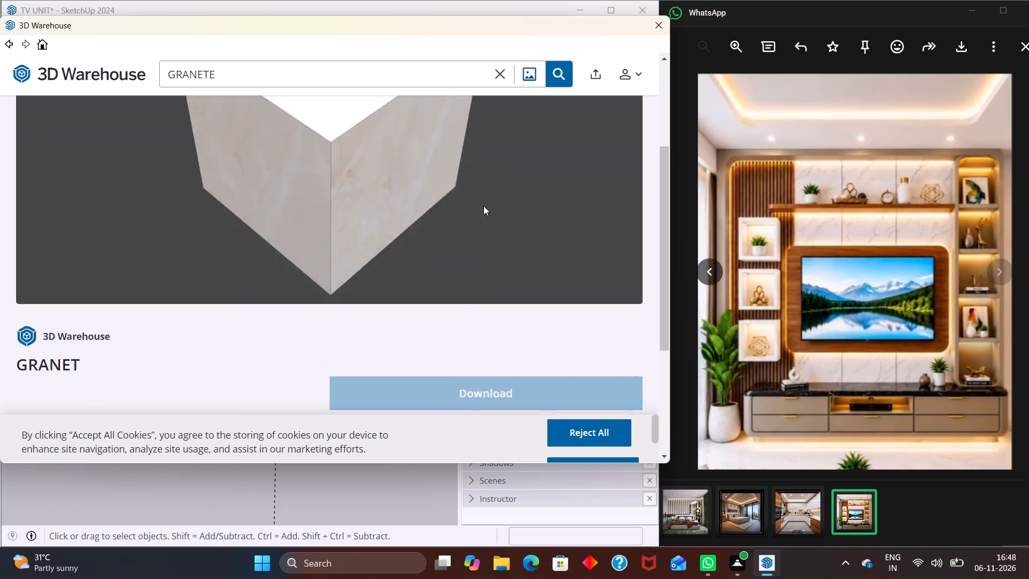
pyautogui.scroll(2, 483, 206)
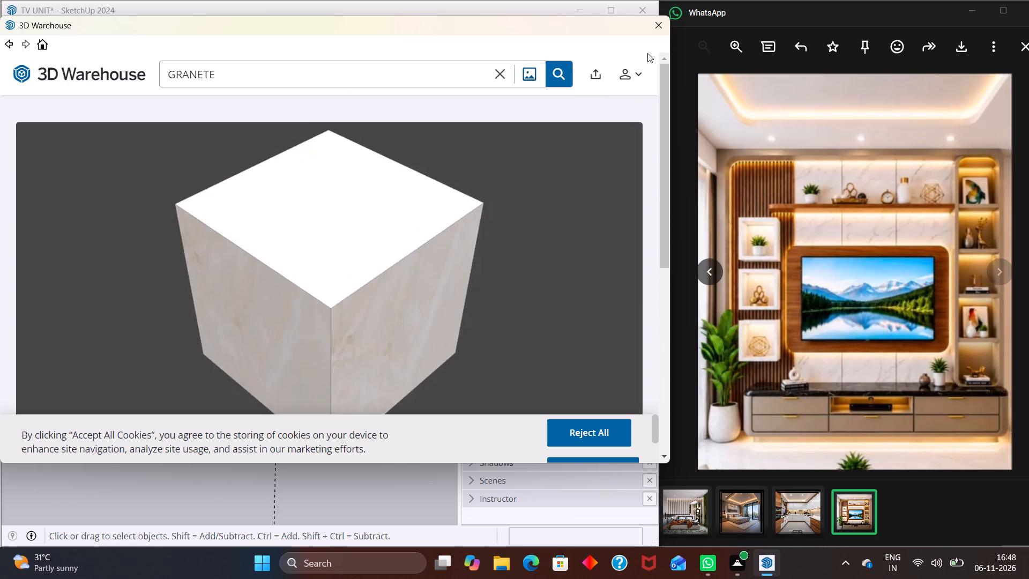
# Rerun the GRANETE search in 3D Warehouse and check the materials, catalogs, collections and models it offers.
pyautogui.click(500, 71)
pyautogui.click(330, 86)
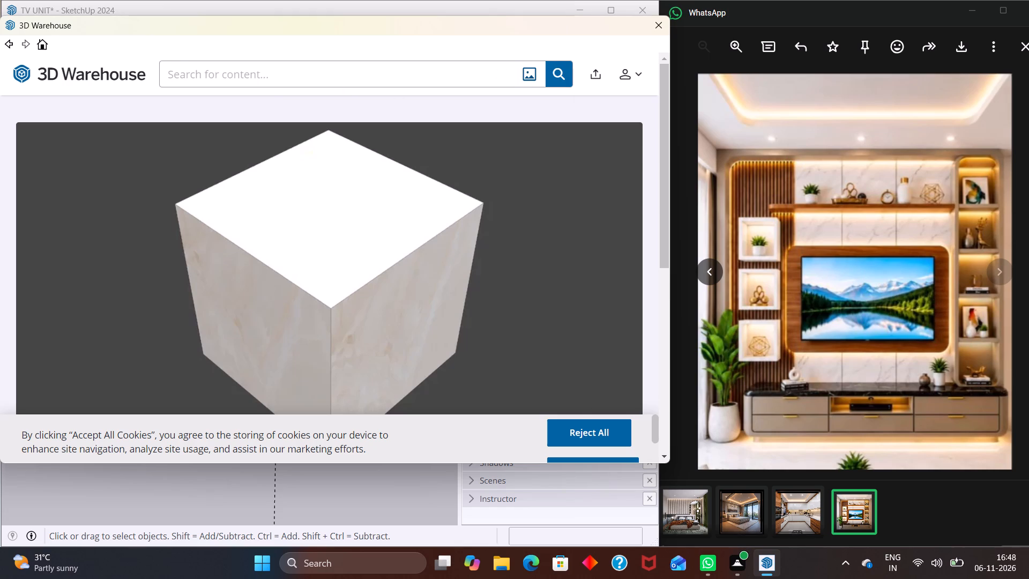
pyautogui.write('GRANETE')
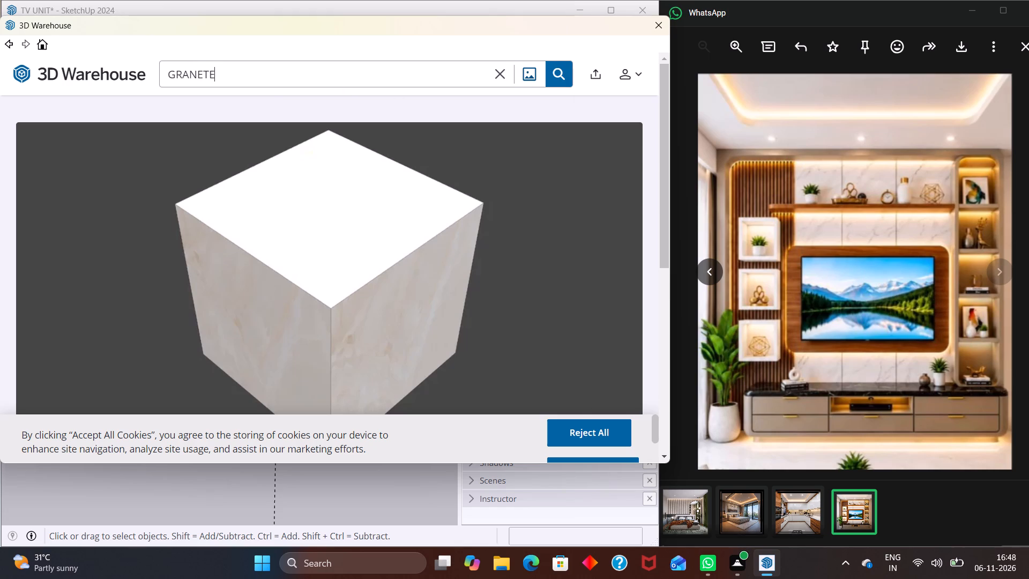
pyautogui.press('Return')
pyautogui.scroll(-1, 363, 218)
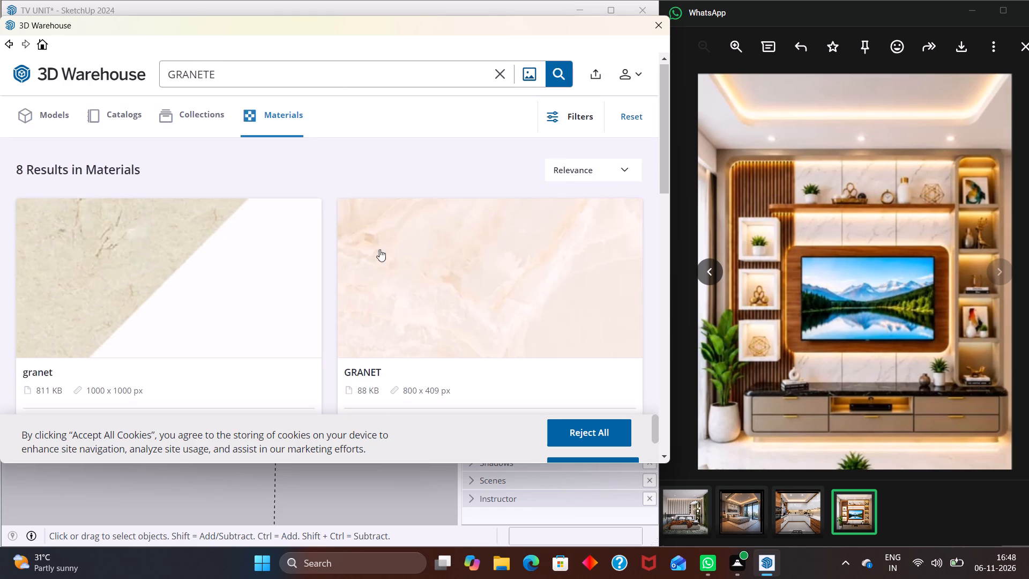
pyautogui.scroll(-2, 379, 249)
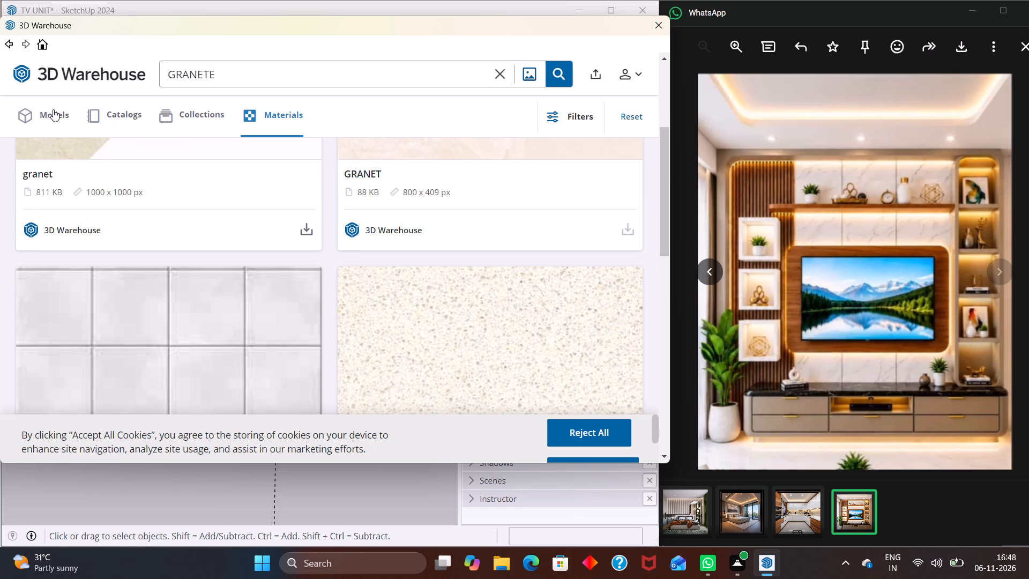
pyautogui.click(53, 109)
pyautogui.click(106, 121)
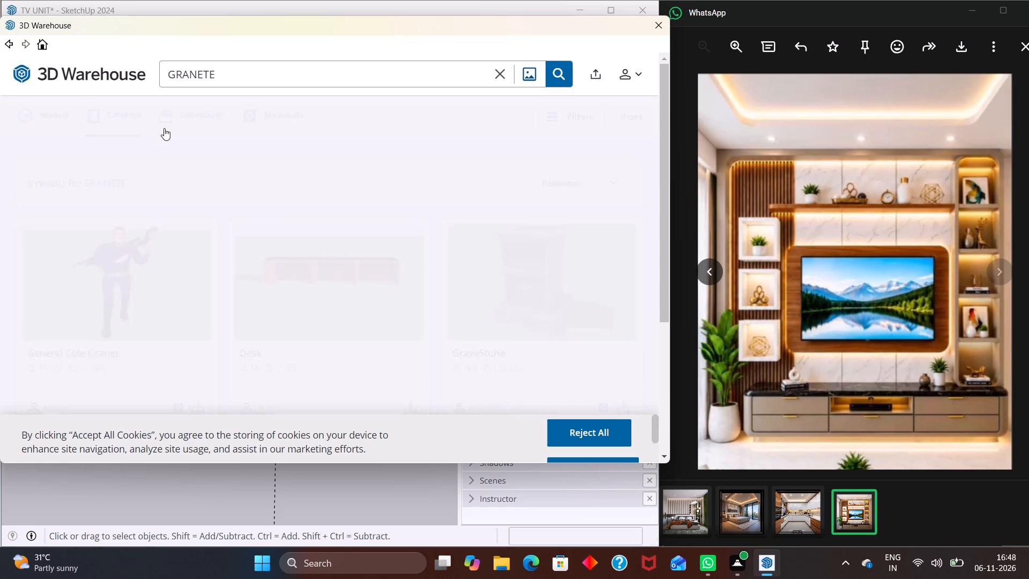
pyautogui.click(174, 123)
pyautogui.click(264, 114)
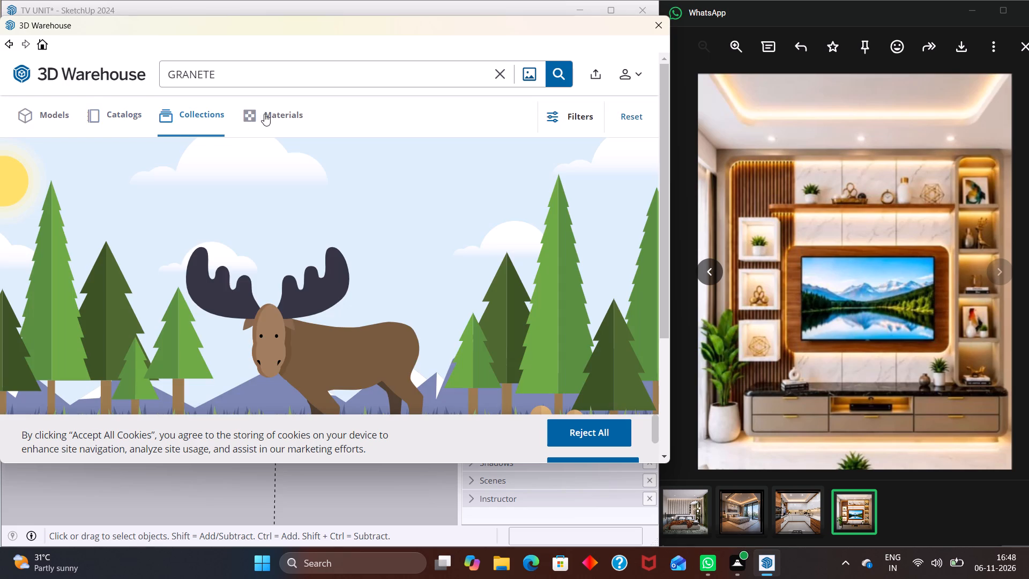
pyautogui.click(56, 115)
pyautogui.scroll(-3, 145, 181)
pyautogui.scroll(-3, 208, 235)
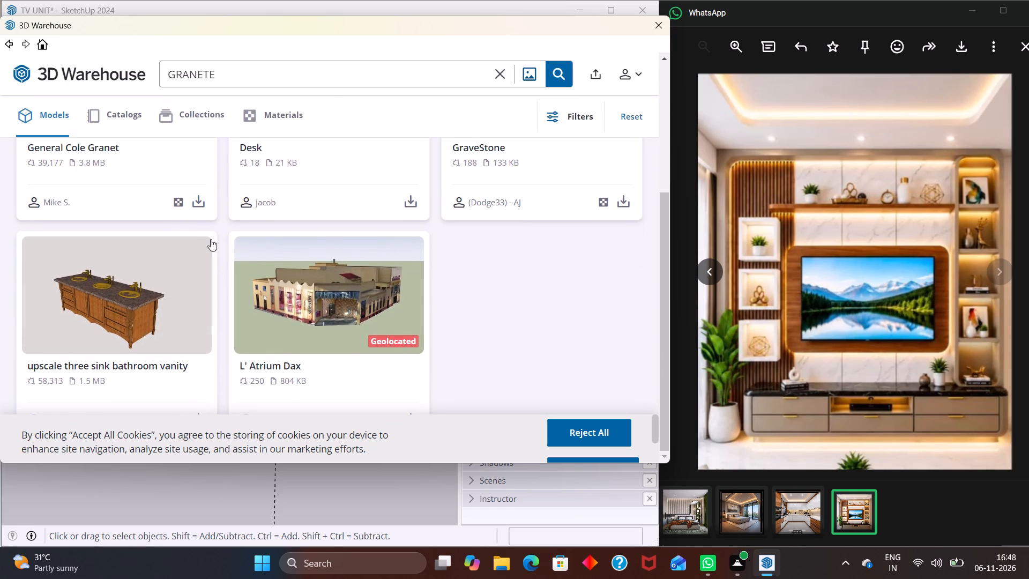
pyautogui.scroll(-2, 211, 239)
# Search the 3D Warehouse models for GRANETE PLATE, clear the search text and close 3D Warehouse.
pyautogui.click(309, 79)
pyautogui.press('space')
pyautogui.write('PLATE')
pyautogui.press('Return')
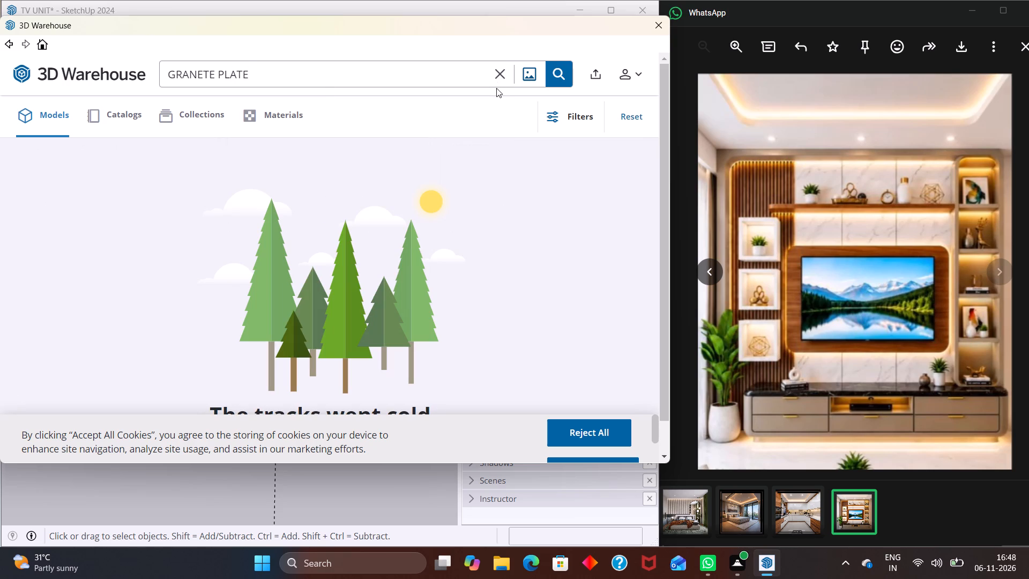
pyautogui.click(510, 77)
pyautogui.click(654, 33)
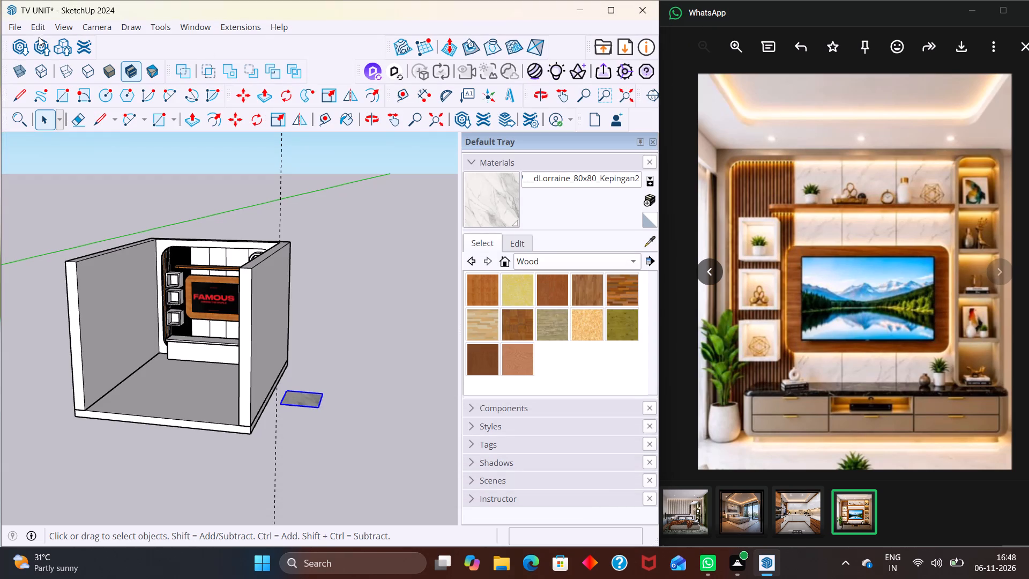
# Sample the dLorraine_80x80_Kepingan2 marble from the rectangle beside the room and paint it on the three panels behind the TV.
pyautogui.scroll(1, 326, 286)
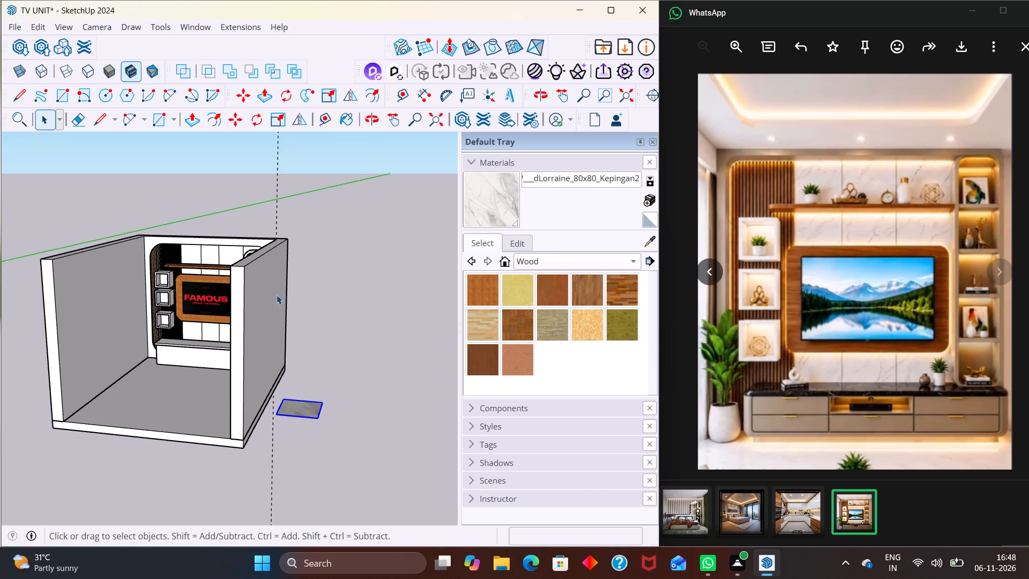
pyautogui.moveTo(184, 312); pyautogui.dragTo(286, 309, button='middle')
pyautogui.scroll(3, 279, 299)
pyautogui.click(652, 239)
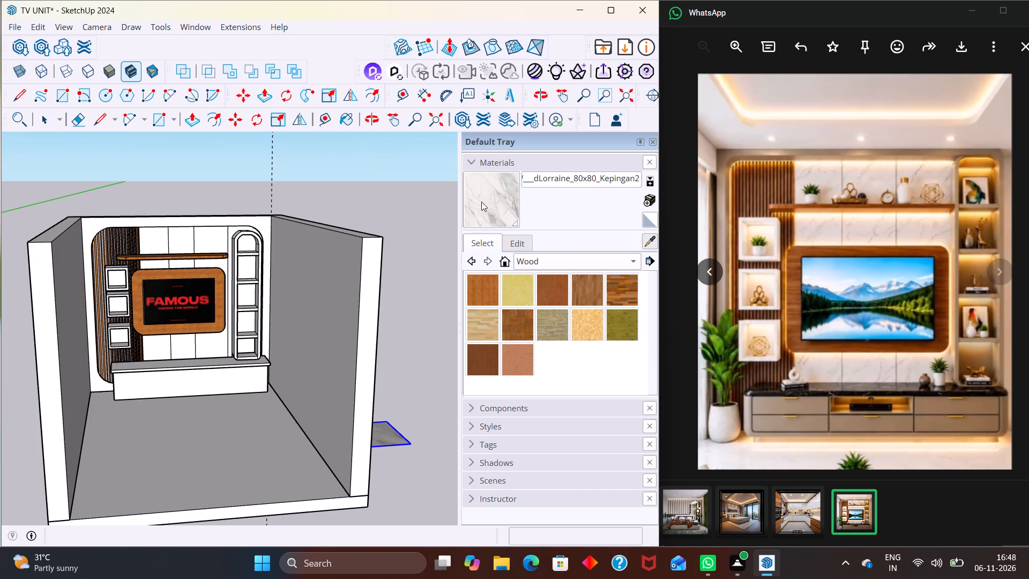
pyautogui.click(484, 202)
pyautogui.click(645, 245)
pyautogui.moveTo(435, 401); pyautogui.dragTo(316, 494, button='middle')
pyautogui.click(287, 501)
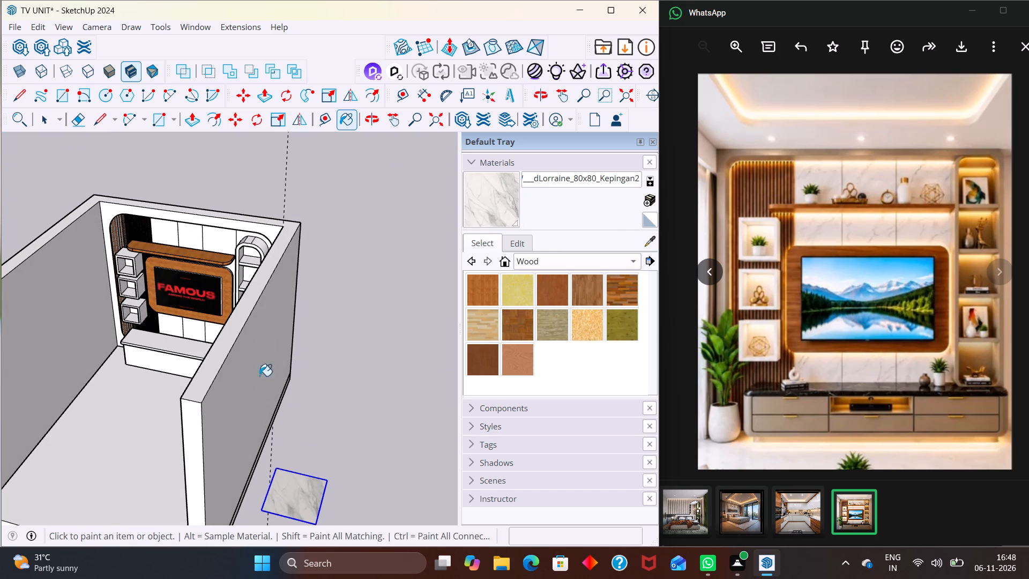
pyautogui.scroll(3, 225, 270)
pyautogui.click(220, 234)
pyautogui.moveTo(284, 235); pyautogui.dragTo(391, 218, button='middle')
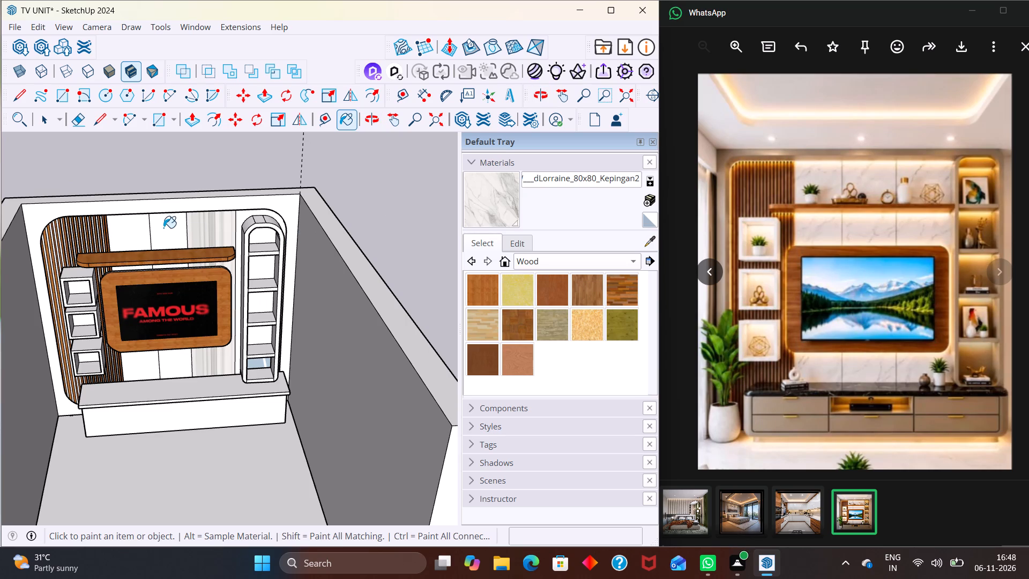
pyautogui.click(163, 228)
pyautogui.click(112, 235)
pyautogui.moveTo(248, 308); pyautogui.dragTo(224, 274, button='middle')
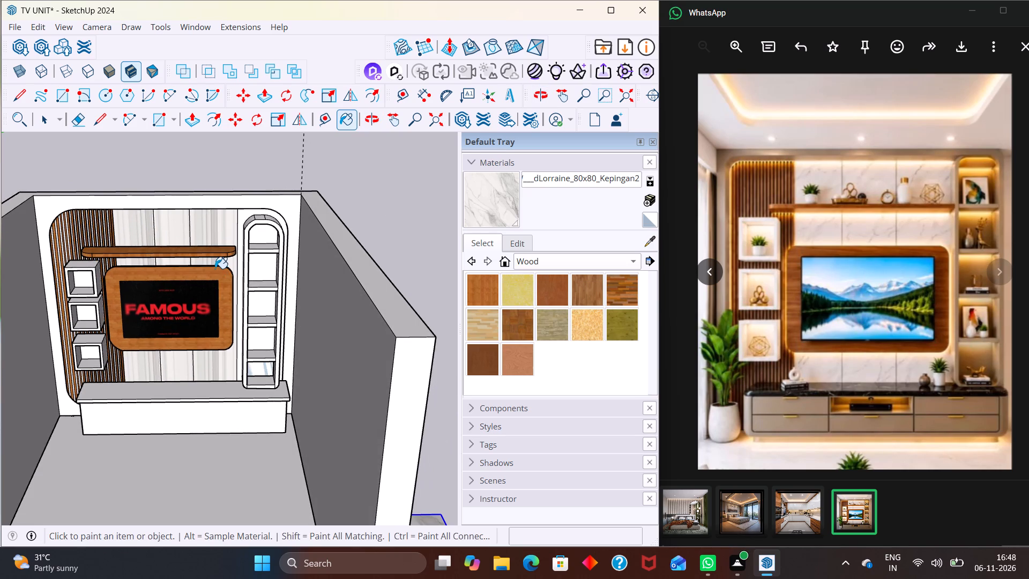
pyautogui.scroll(2, 215, 280)
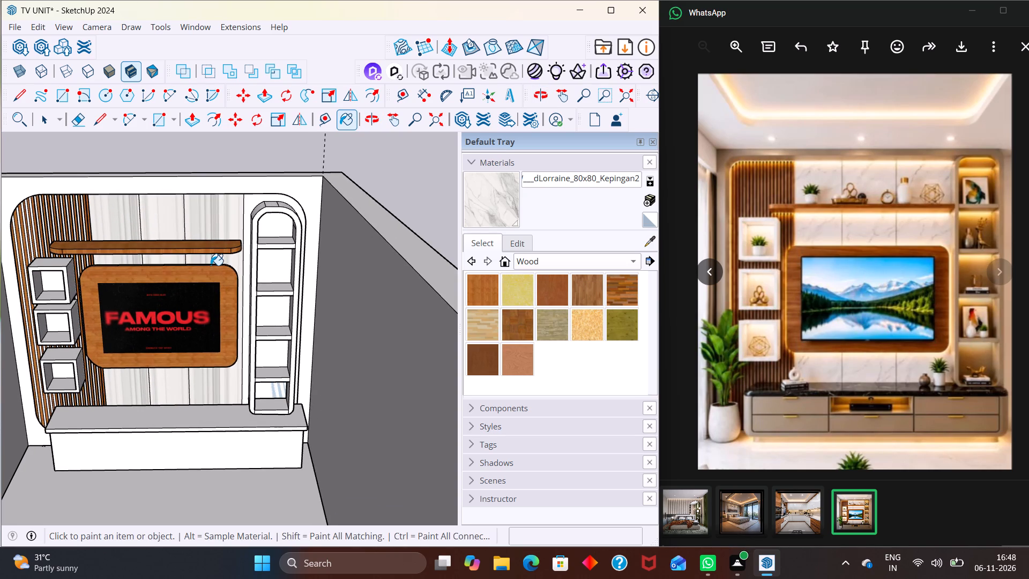
# Undo the marble painting on the three panels behind the TV and clear the selection.
pyautogui.scroll(2, 163, 215)
pyautogui.moveTo(202, 205); pyautogui.dragTo(210, 163, button='middle')
pyautogui.scroll(-3, 209, 201)
pyautogui.moveTo(212, 226); pyautogui.dragTo(202, 197, button='middle')
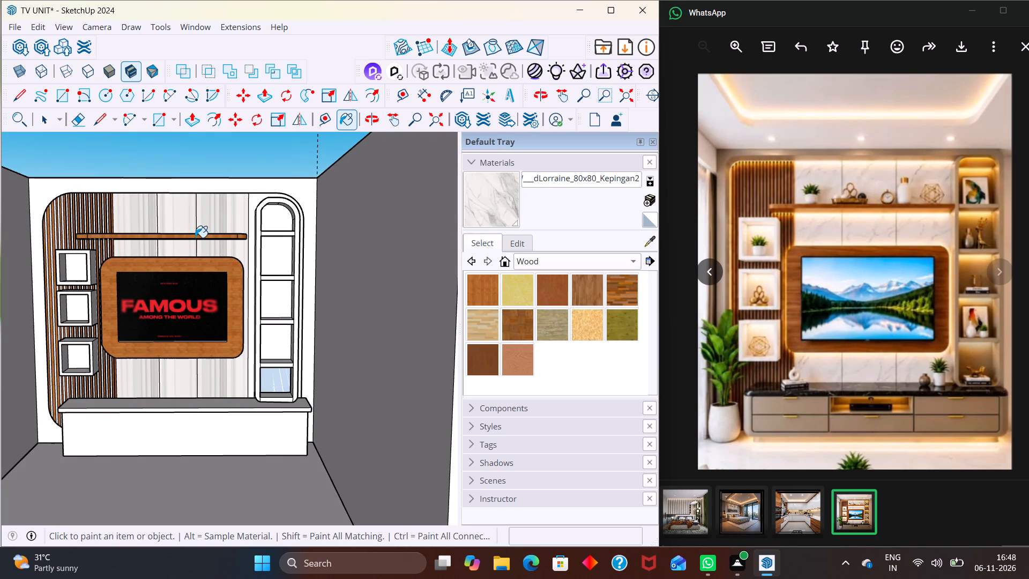
pyautogui.hotkey('ctrl', 'z')
pyautogui.hotkey('ctrl', 'z')
pyautogui.hotkey('ctrl', 'z')
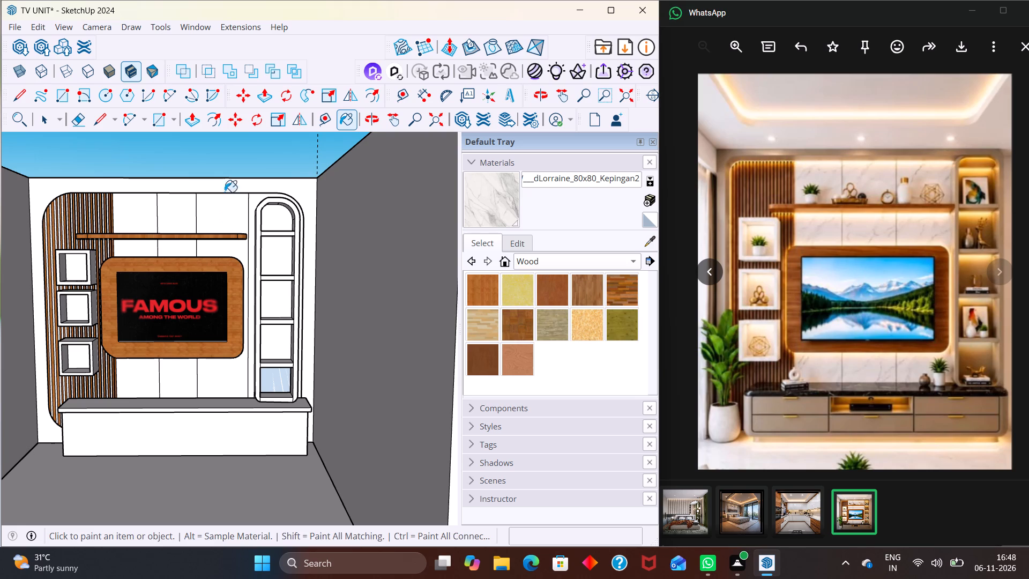
pyautogui.press('space')
pyautogui.click(222, 170)
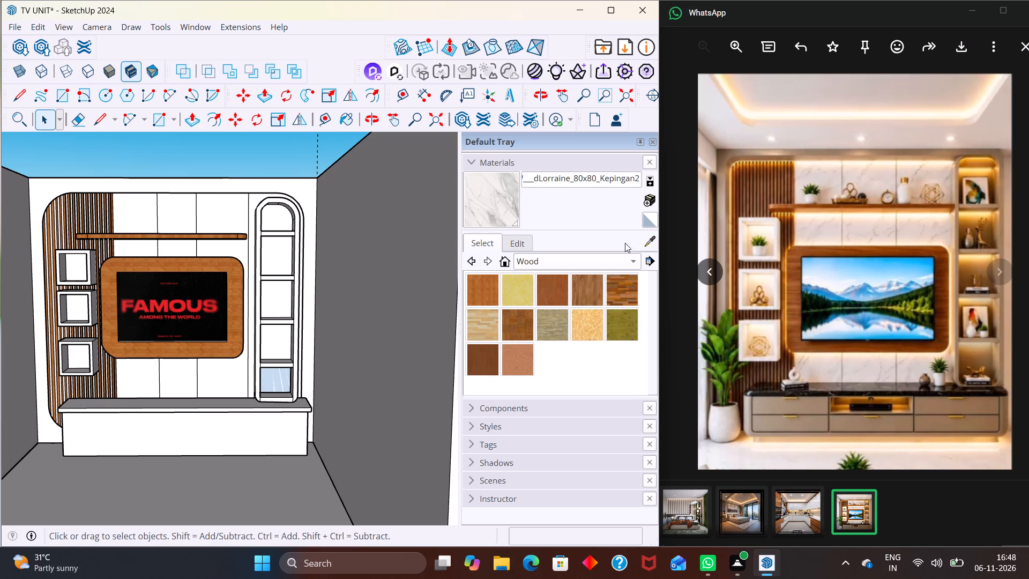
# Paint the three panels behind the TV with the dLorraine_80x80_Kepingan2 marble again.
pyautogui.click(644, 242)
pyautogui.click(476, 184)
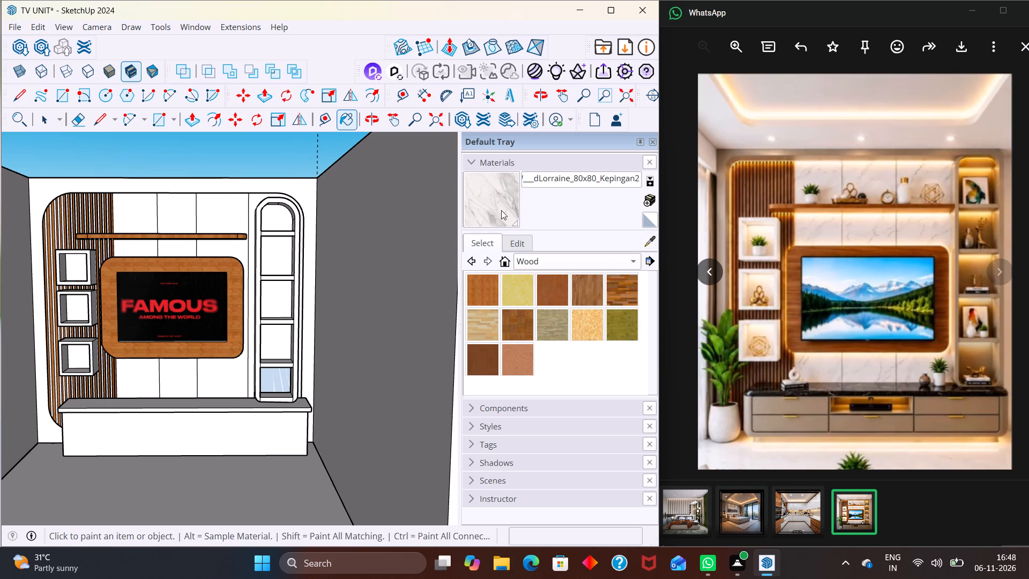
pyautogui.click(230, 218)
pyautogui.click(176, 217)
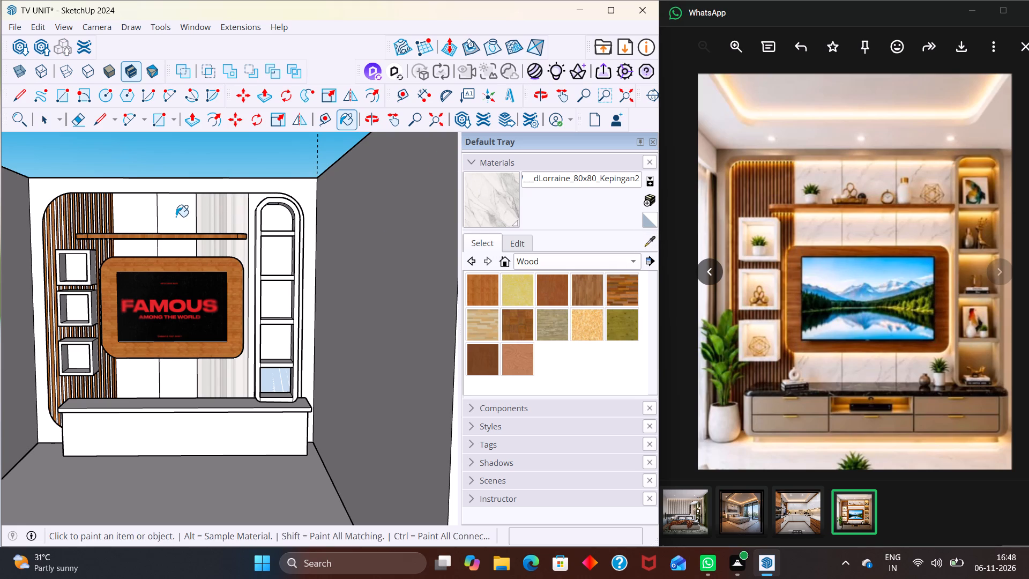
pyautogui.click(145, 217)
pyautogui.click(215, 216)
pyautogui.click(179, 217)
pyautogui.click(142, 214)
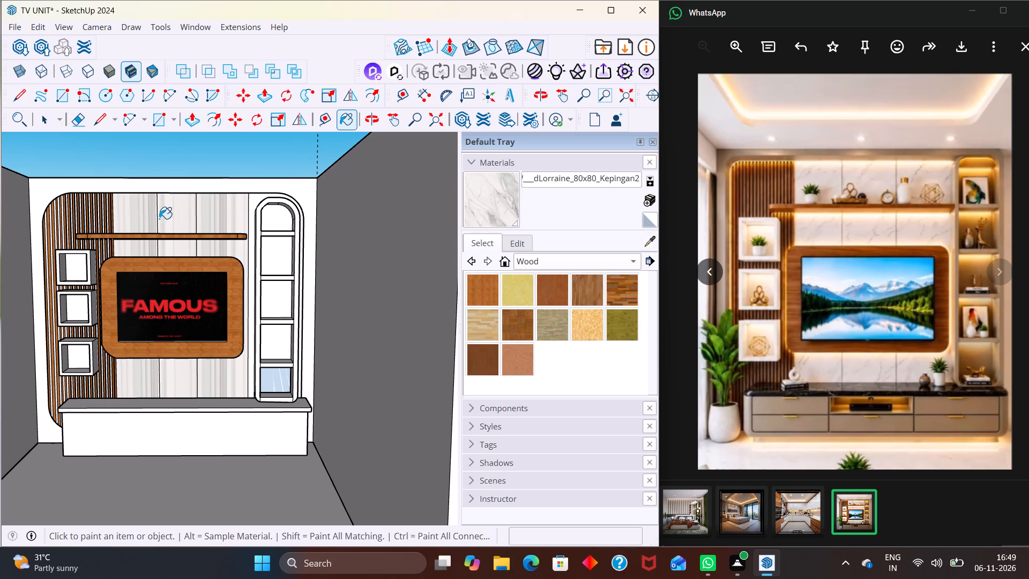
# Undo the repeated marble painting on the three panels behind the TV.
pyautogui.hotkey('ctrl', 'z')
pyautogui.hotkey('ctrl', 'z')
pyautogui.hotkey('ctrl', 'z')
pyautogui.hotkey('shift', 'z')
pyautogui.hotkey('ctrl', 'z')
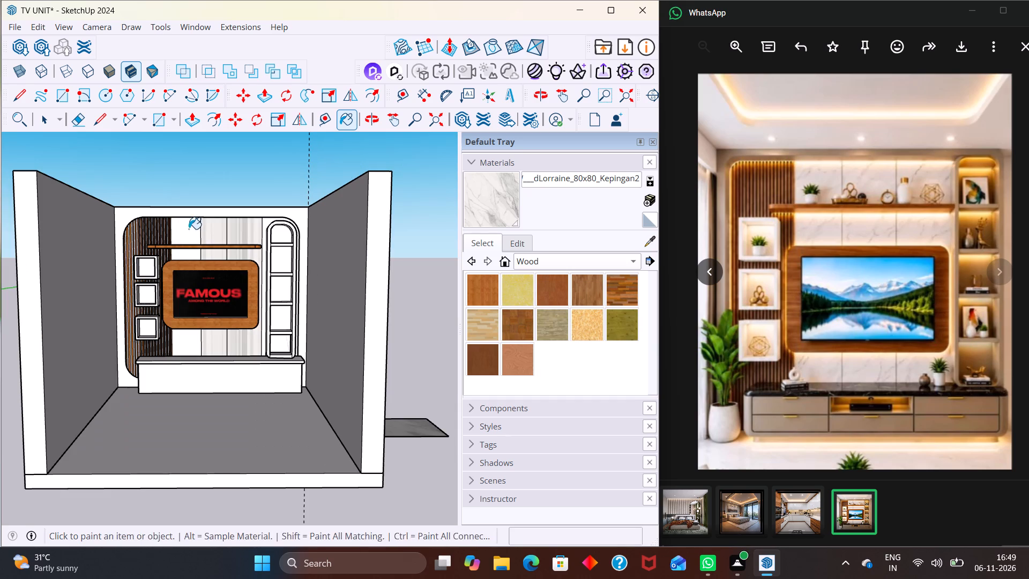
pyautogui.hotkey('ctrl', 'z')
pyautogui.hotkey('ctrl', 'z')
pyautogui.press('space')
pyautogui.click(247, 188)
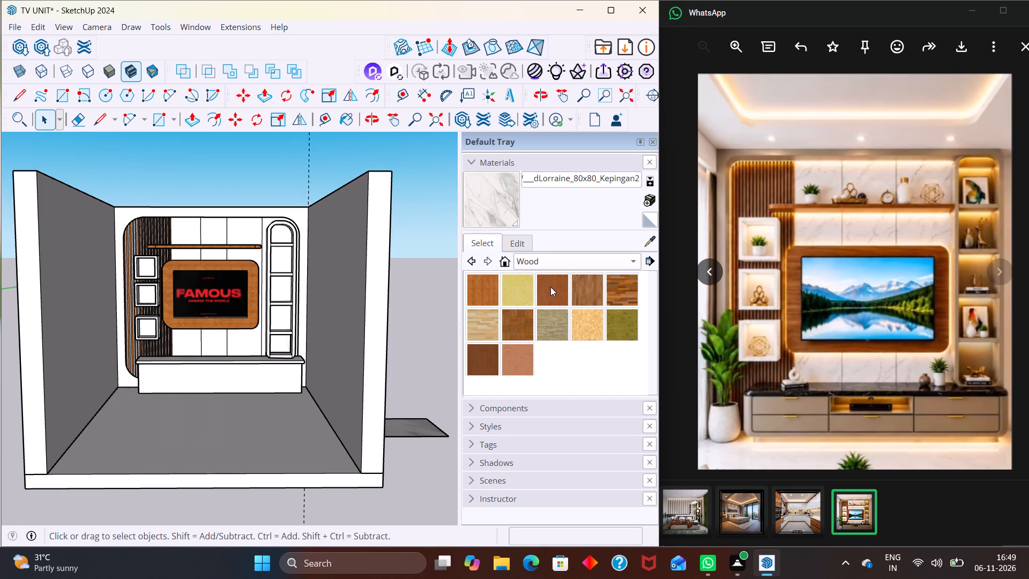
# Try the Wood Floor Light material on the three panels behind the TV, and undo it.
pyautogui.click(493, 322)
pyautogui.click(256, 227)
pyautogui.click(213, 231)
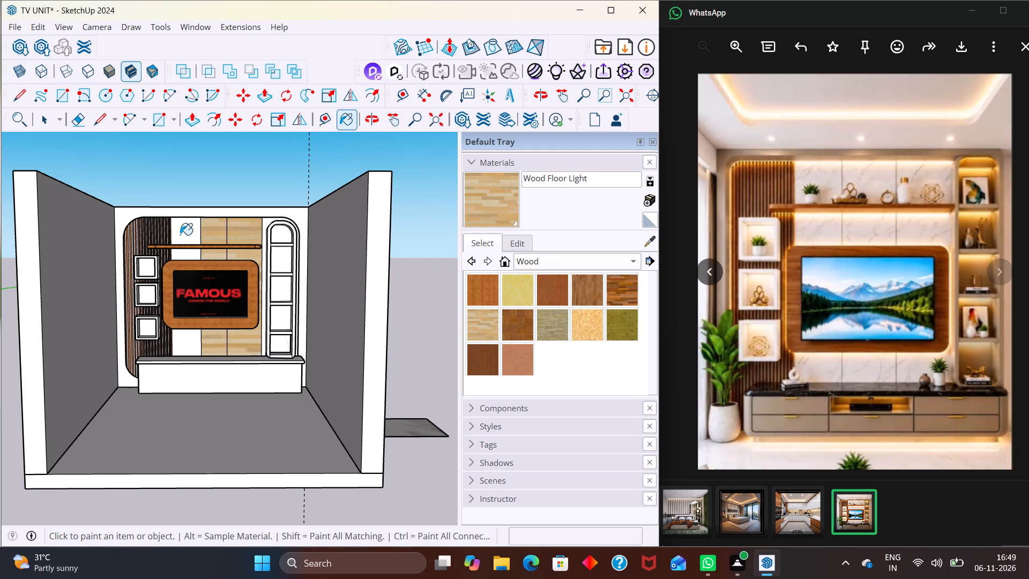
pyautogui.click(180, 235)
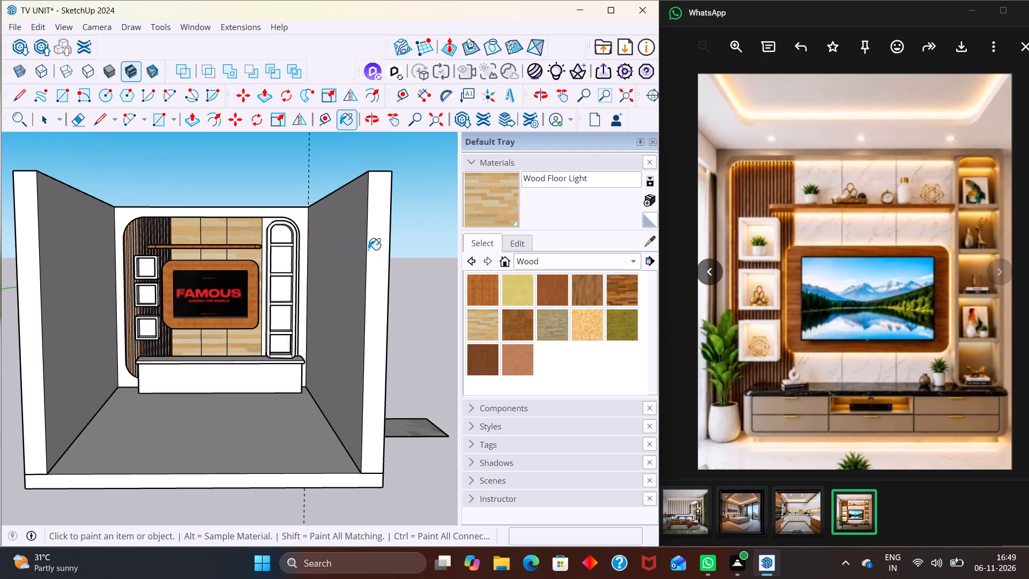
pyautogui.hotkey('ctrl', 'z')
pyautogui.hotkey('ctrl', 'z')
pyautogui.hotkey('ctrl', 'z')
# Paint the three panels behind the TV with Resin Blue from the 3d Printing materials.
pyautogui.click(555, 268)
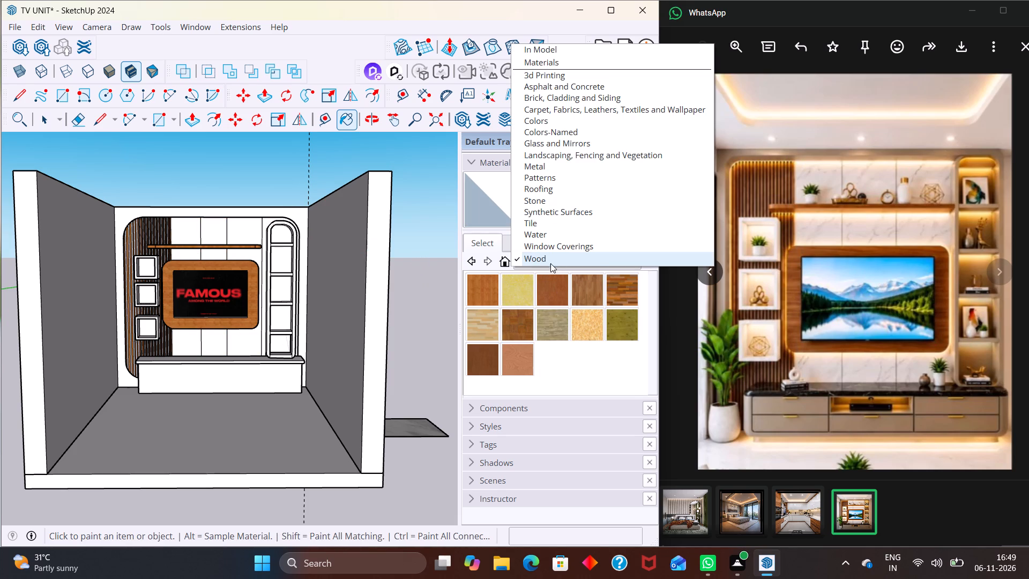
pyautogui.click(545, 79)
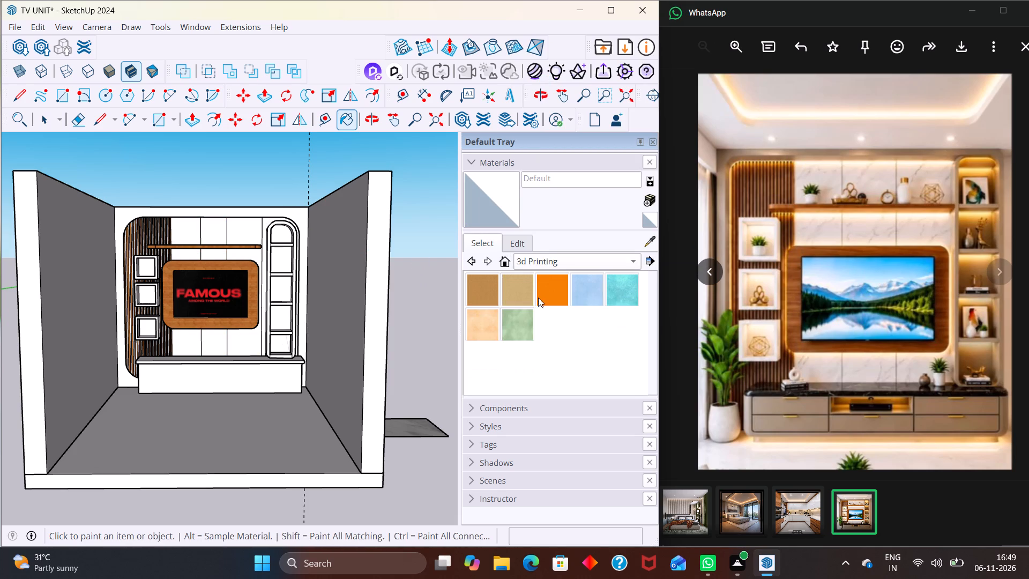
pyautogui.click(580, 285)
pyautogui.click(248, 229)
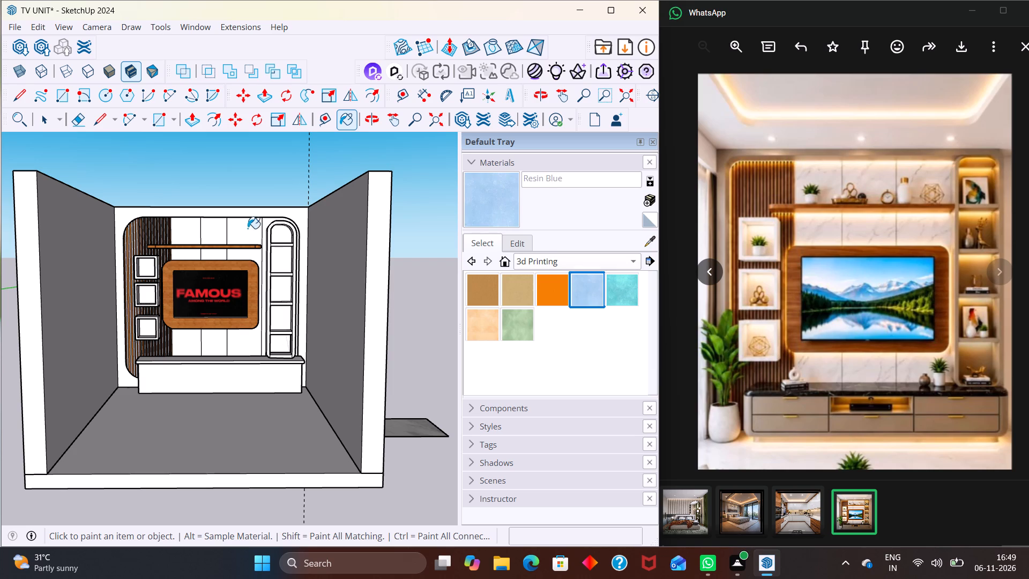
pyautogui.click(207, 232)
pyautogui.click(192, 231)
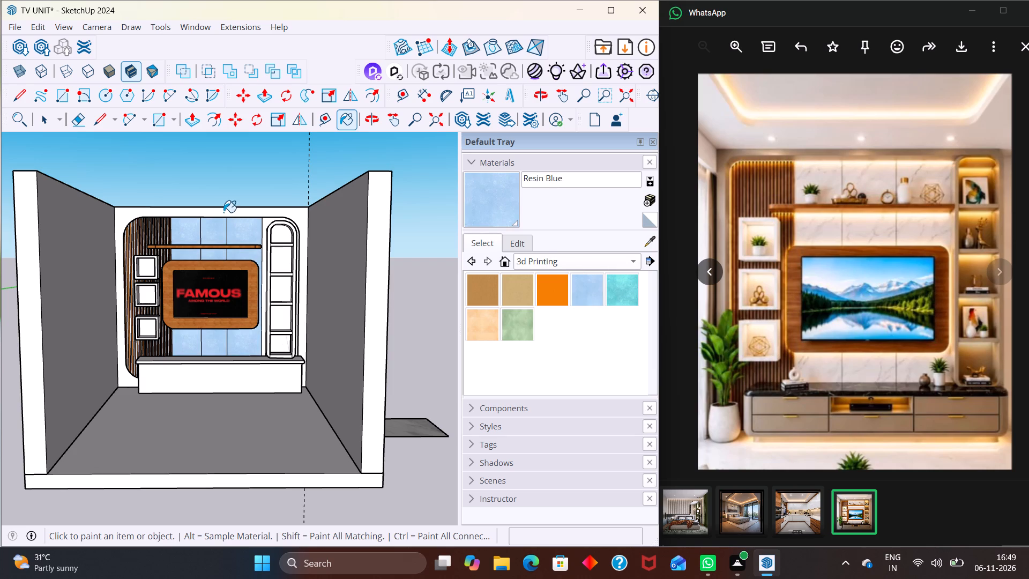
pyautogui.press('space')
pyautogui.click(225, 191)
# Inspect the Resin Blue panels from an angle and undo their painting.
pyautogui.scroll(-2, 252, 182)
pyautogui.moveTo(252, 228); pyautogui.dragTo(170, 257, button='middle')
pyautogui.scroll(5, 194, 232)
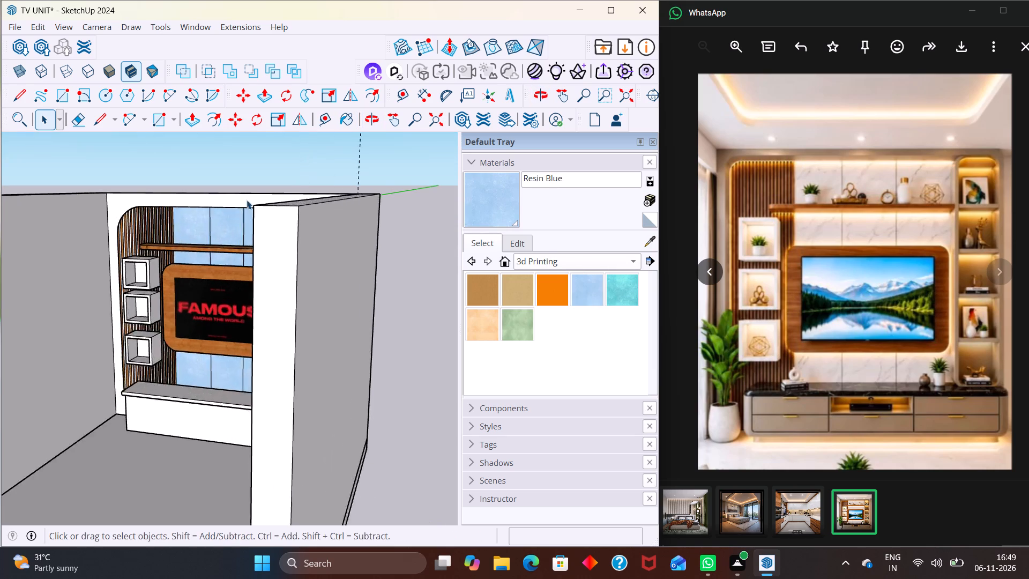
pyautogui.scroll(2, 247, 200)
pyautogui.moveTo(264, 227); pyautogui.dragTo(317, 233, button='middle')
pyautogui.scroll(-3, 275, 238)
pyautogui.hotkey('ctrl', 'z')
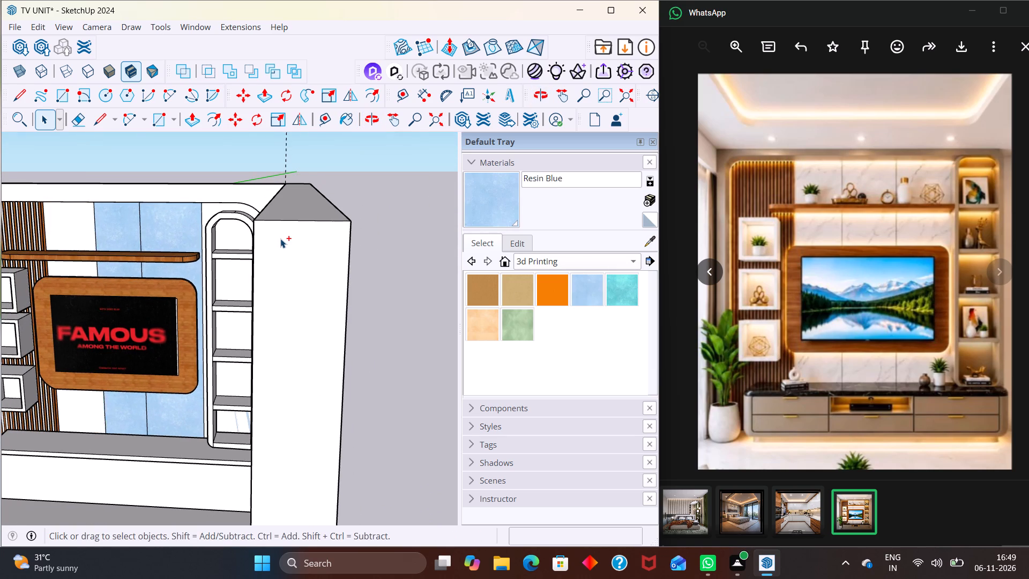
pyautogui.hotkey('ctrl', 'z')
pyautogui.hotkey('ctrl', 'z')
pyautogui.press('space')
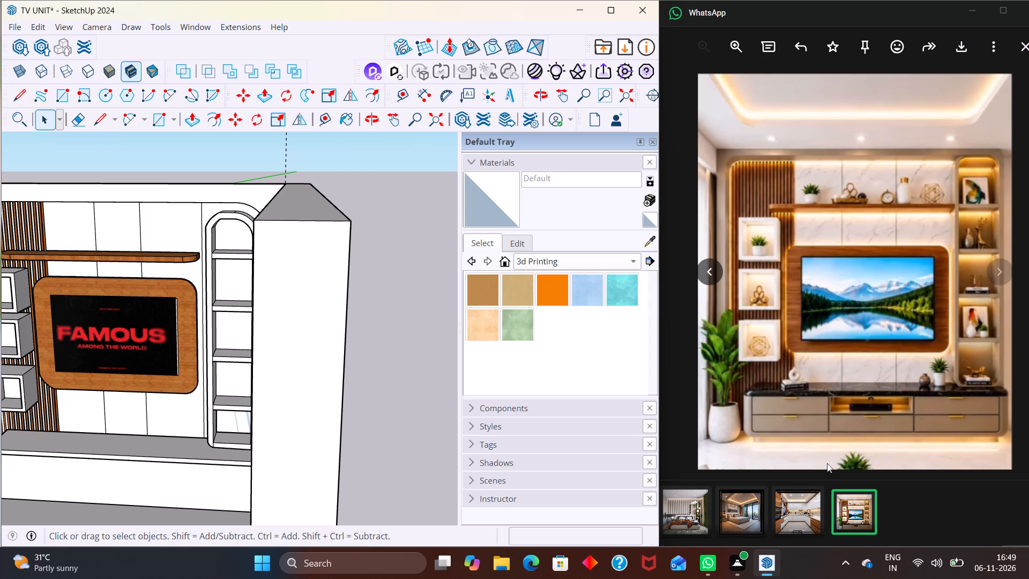
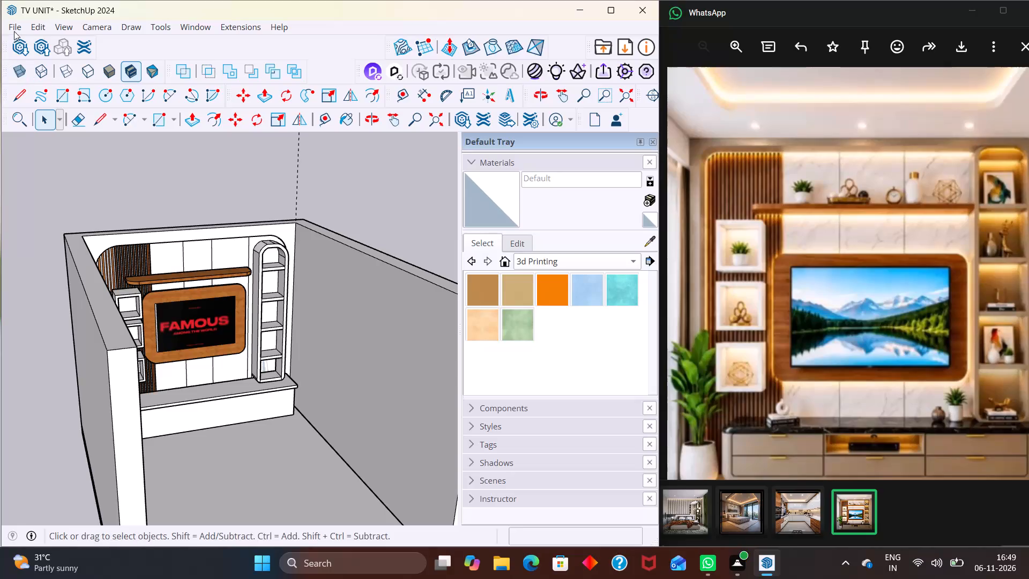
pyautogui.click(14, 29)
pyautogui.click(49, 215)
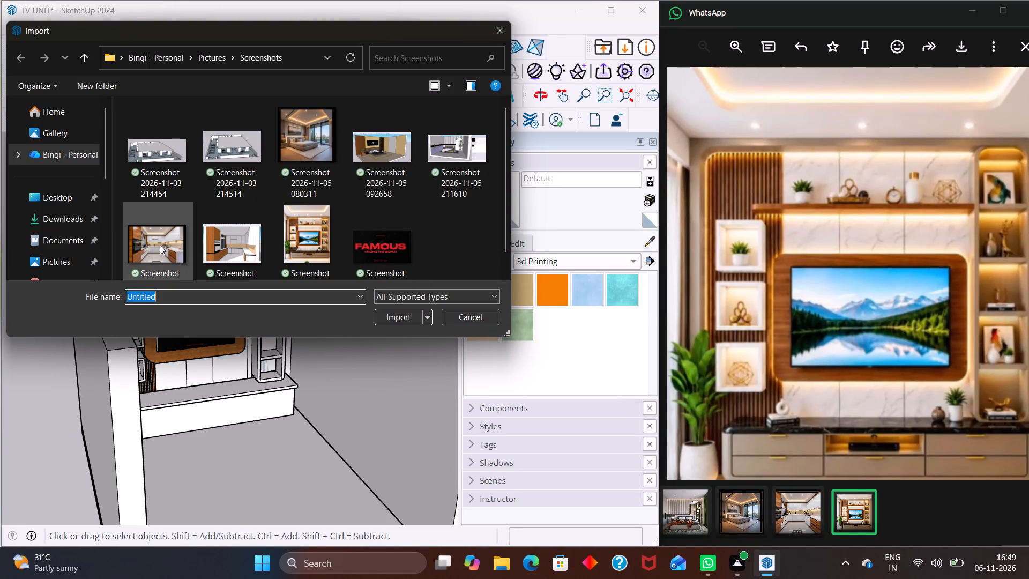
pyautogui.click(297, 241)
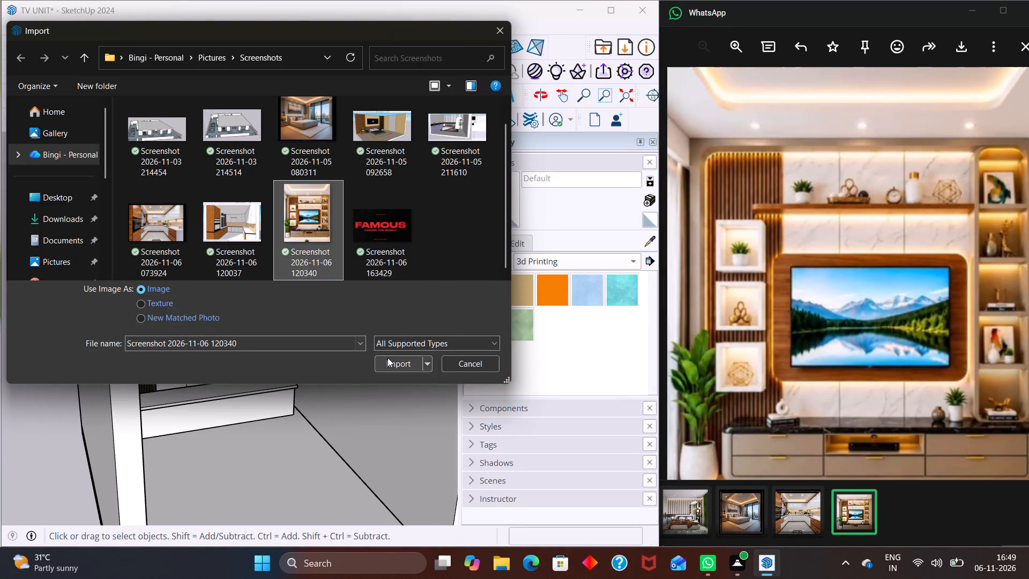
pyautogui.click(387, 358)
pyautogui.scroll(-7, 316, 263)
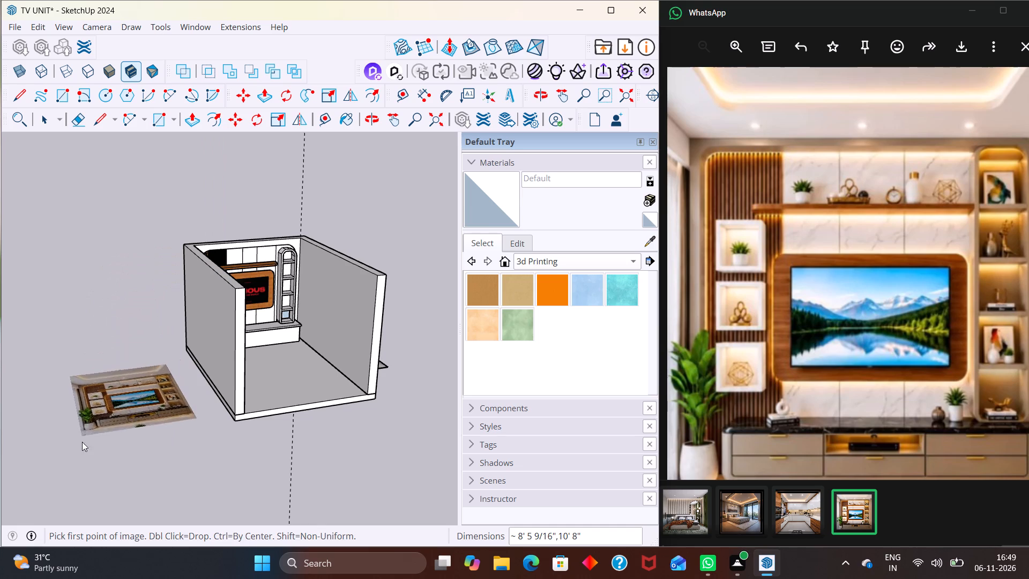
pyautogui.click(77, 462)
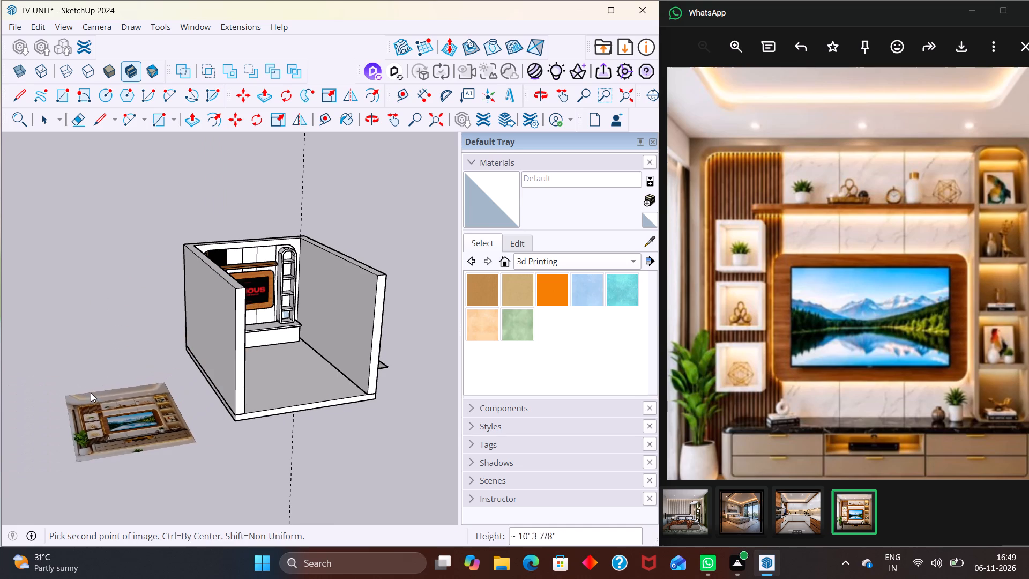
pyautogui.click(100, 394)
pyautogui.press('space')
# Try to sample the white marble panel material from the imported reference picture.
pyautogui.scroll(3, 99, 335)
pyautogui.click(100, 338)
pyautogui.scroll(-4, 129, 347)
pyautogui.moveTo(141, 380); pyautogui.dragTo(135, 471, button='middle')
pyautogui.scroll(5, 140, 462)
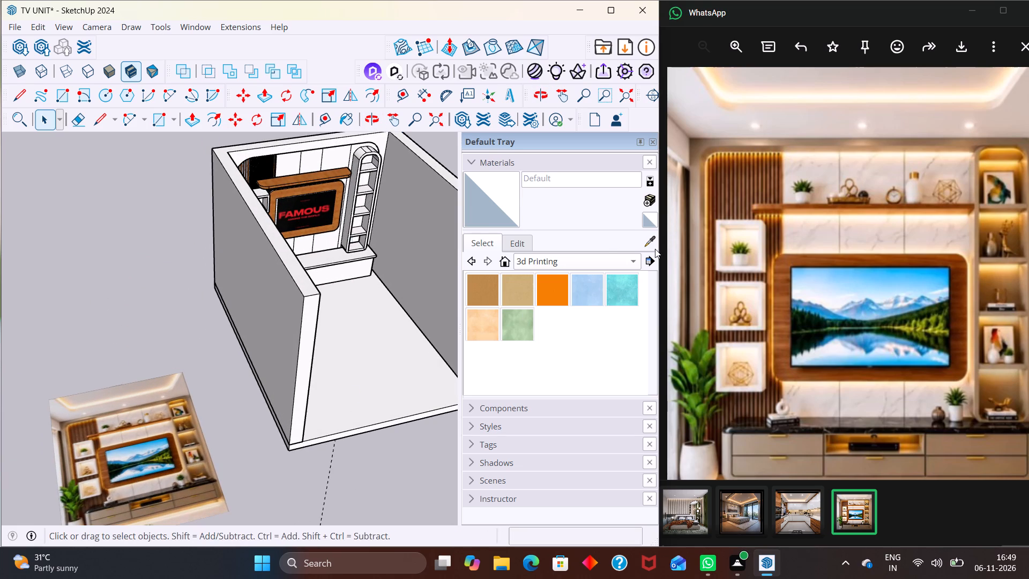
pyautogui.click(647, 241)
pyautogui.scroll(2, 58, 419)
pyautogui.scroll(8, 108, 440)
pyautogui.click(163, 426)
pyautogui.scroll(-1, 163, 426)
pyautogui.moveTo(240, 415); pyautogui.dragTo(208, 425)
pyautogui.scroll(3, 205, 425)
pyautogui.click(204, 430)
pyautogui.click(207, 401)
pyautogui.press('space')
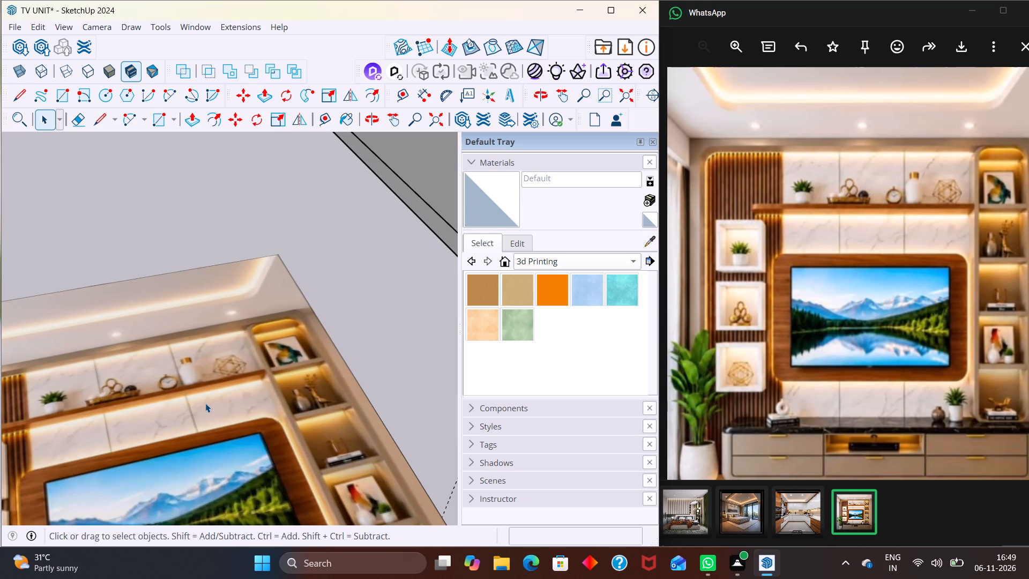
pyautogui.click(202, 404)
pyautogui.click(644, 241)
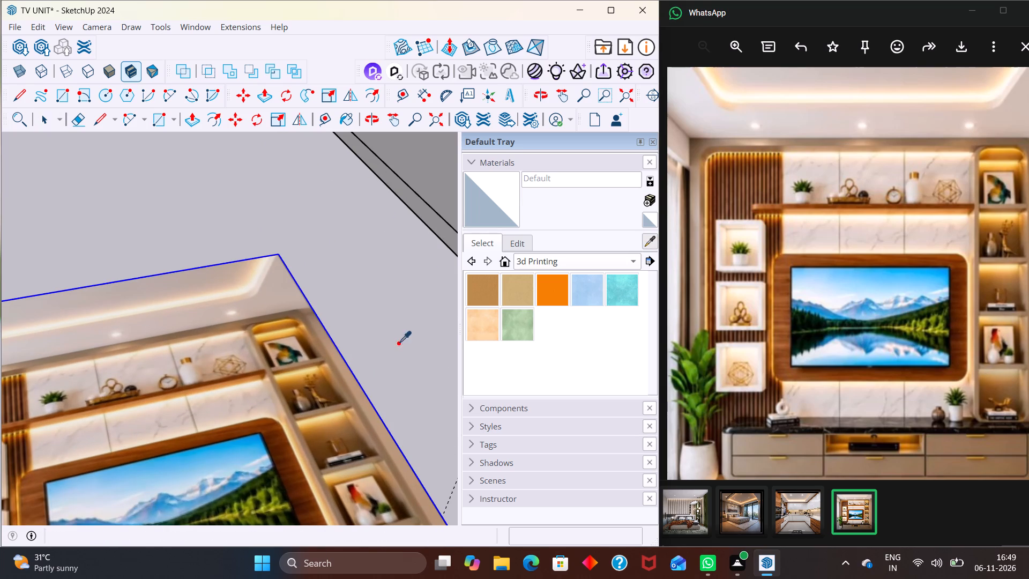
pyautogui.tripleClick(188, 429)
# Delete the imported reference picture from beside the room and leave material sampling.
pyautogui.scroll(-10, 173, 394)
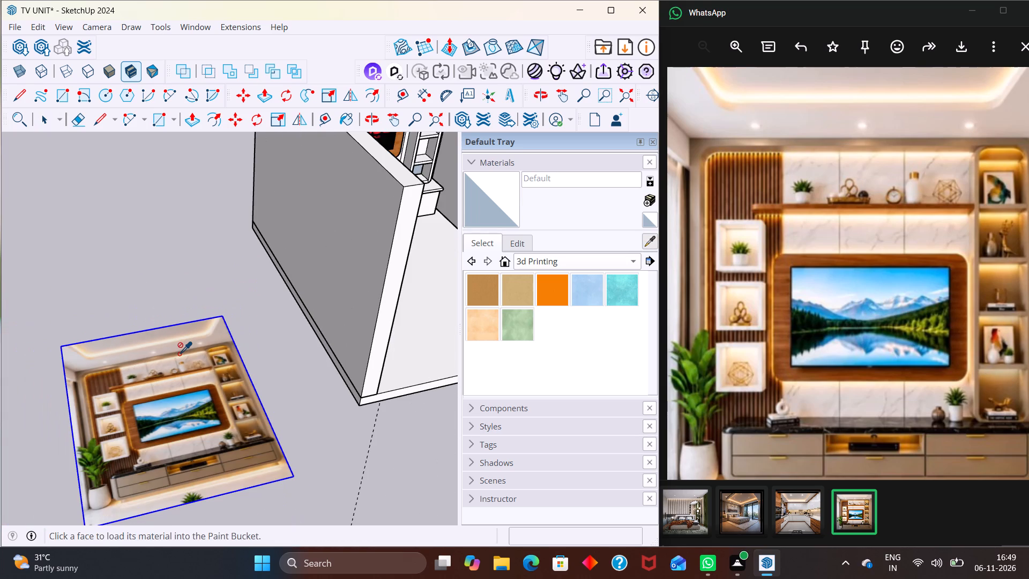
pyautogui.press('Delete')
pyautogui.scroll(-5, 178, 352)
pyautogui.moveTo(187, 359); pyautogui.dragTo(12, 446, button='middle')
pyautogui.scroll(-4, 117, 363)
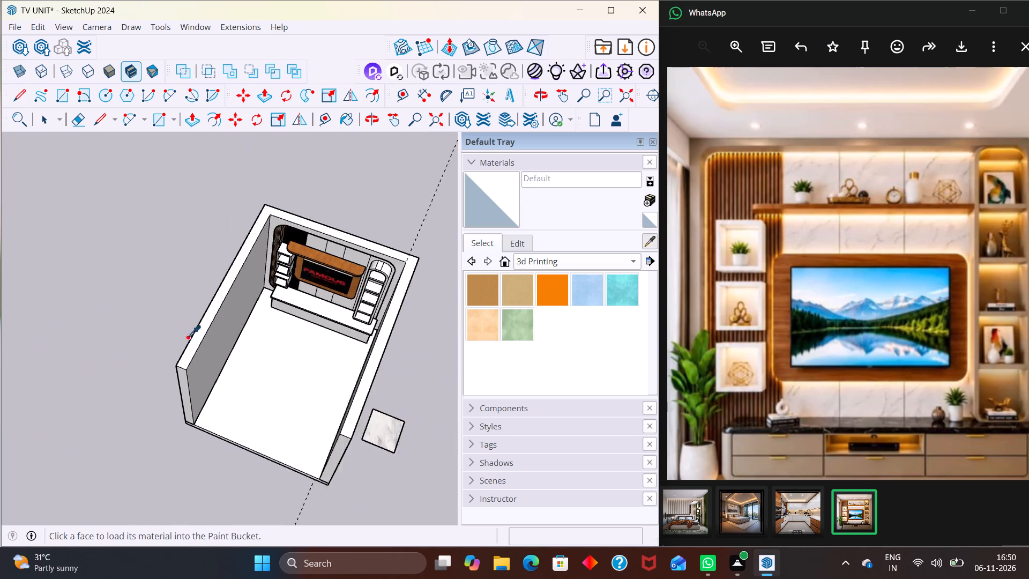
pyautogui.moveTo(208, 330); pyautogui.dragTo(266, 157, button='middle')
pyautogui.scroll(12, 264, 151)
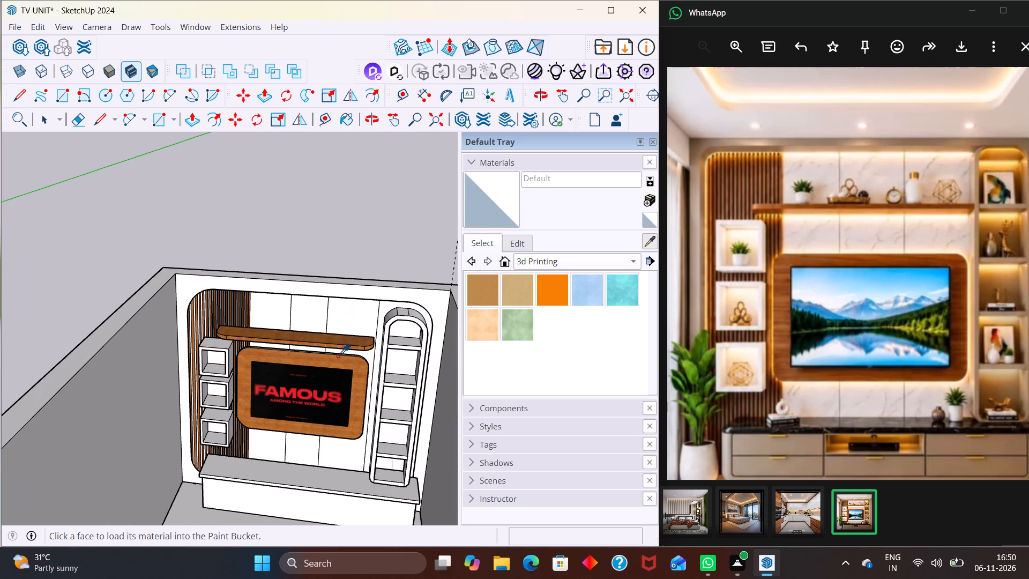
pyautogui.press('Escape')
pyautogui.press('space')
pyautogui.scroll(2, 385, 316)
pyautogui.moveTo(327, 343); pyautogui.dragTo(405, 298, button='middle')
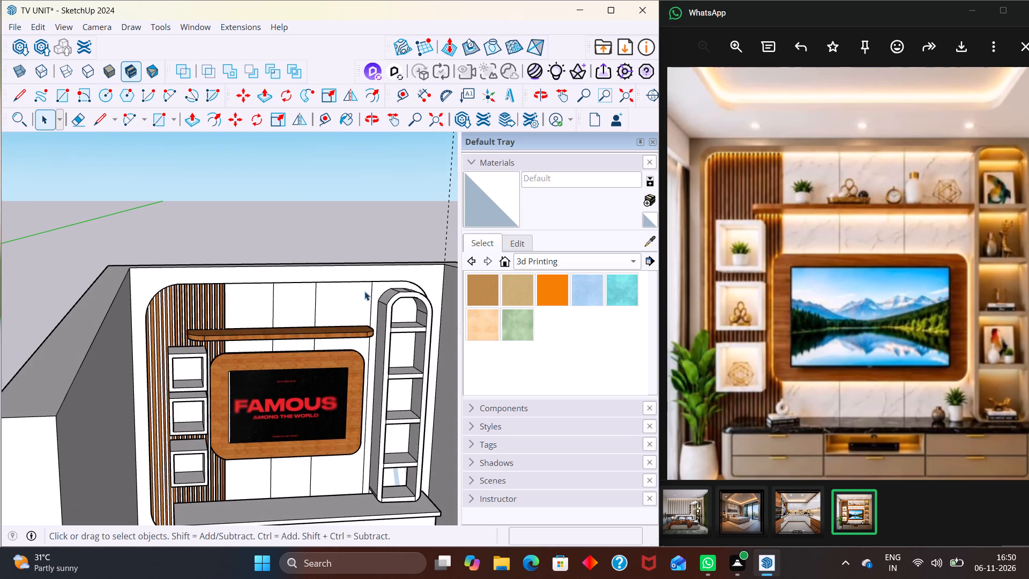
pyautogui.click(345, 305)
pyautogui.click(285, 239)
# Search the 3D Warehouse models for GRANETE and look through the results.
pyautogui.click(9, 25)
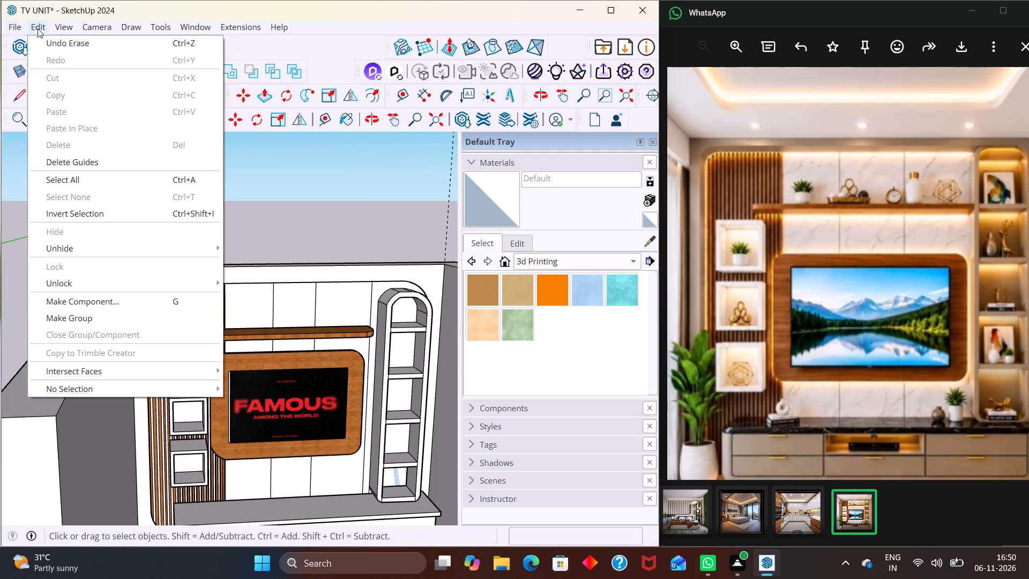
pyautogui.click(21, 49)
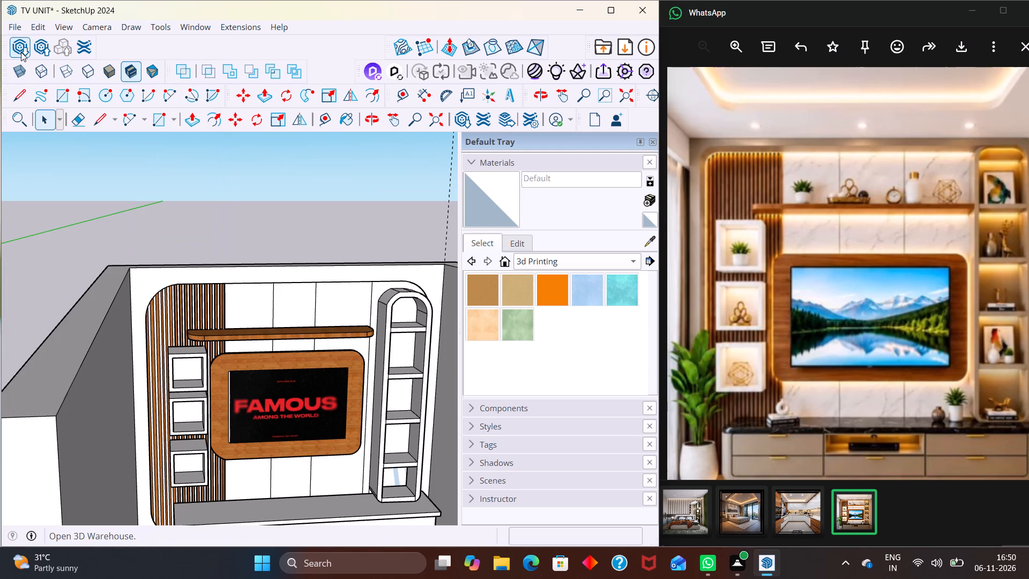
pyautogui.click(21, 52)
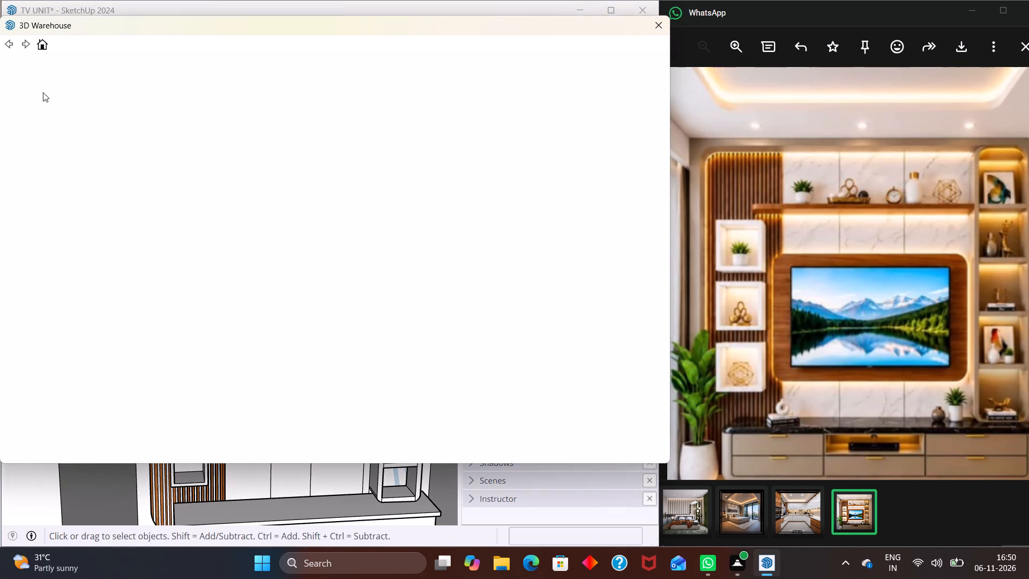
pyautogui.click(647, 29)
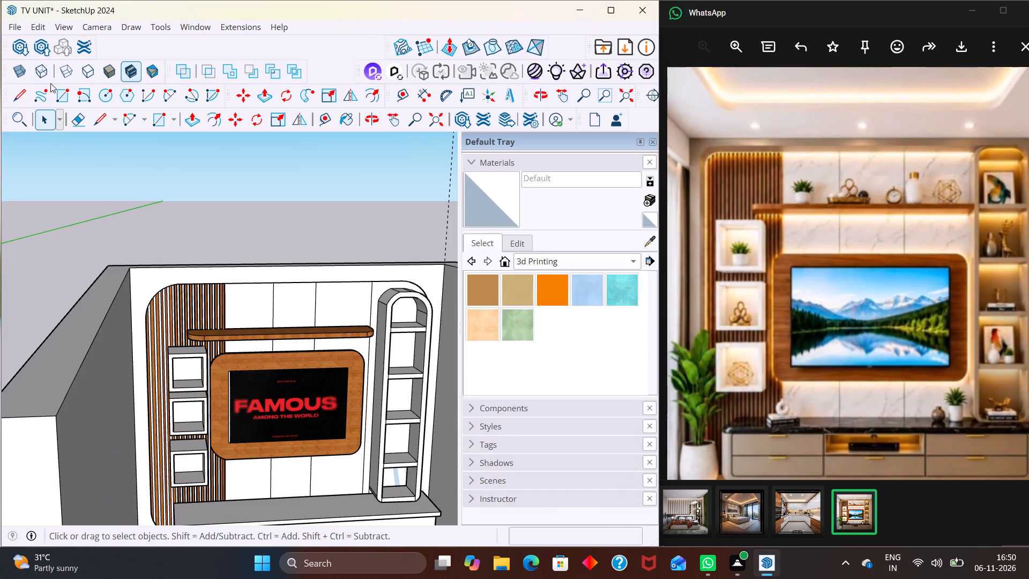
pyautogui.doubleClick(24, 49)
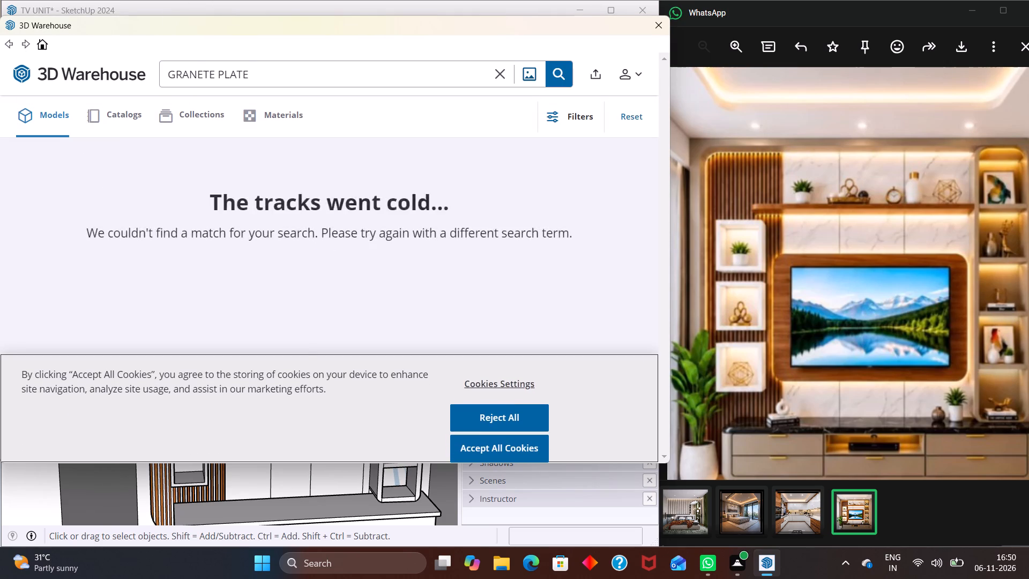
pyautogui.click(275, 80)
pyautogui.press('BackSpace')
pyautogui.press('BackSpace')
pyautogui.press('BackSpace')
pyautogui.press('BackSpace')
pyautogui.press('BackSpace')
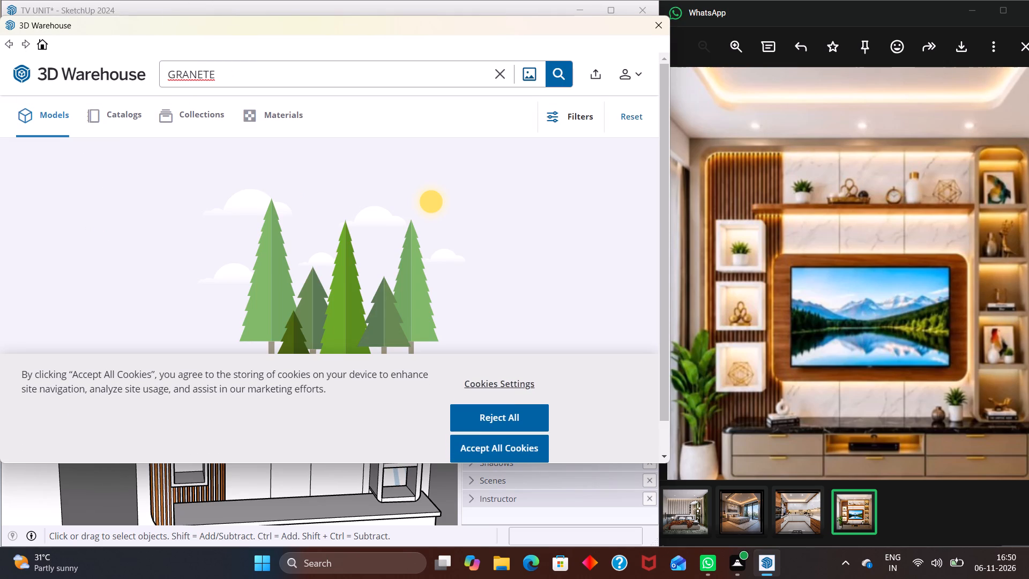
pyautogui.press('BackSpace')
pyautogui.press('BackSpace')
pyautogui.press('BackSpace')
pyautogui.write('TE')
pyautogui.press('Return')
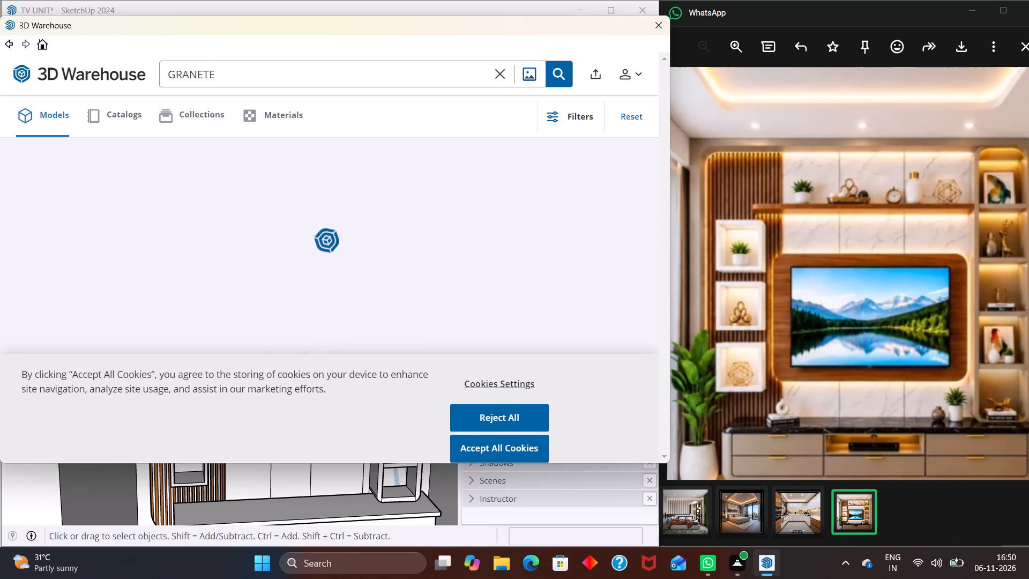
pyautogui.scroll(-3, 217, 257)
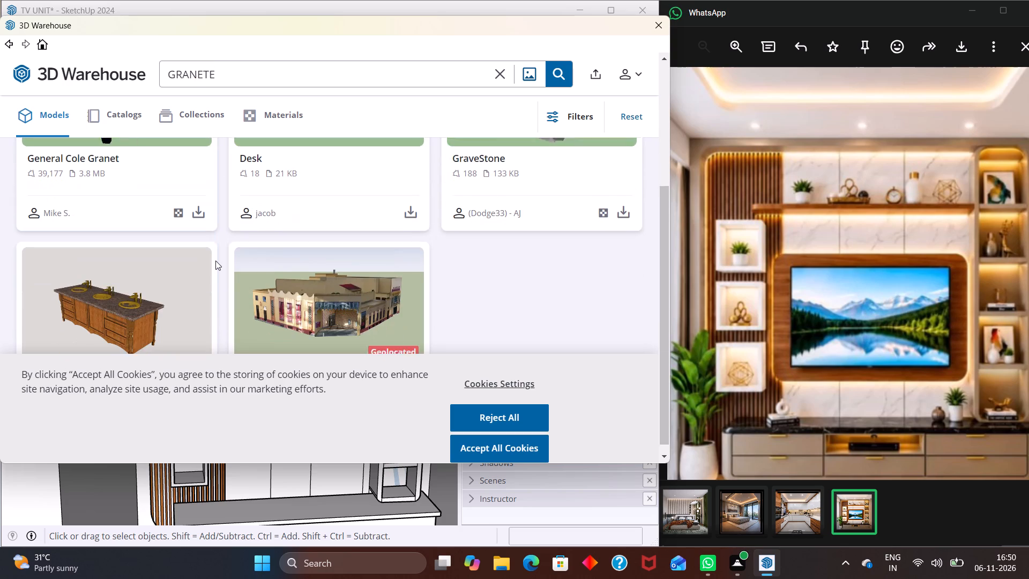
pyautogui.scroll(-3, 215, 254)
pyautogui.scroll(3, 185, 98)
# Re-enter GRANETE as the 3D Warehouse search term and run the model search again.
pyautogui.click(259, 82)
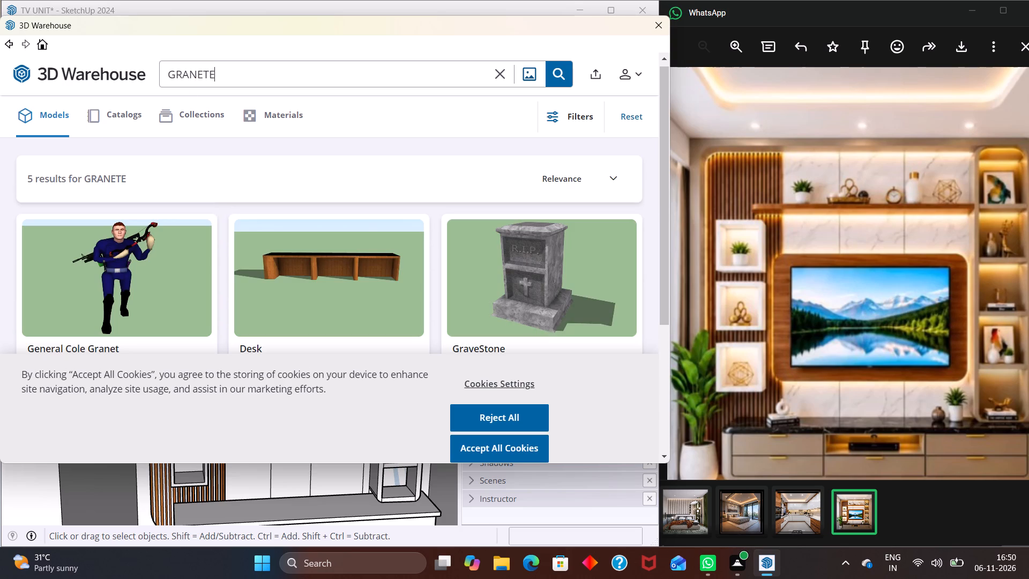
pyautogui.press('BackSpace')
pyautogui.press('BackSpace')
pyautogui.press('BackSpace')
pyautogui.press('BackSpace')
pyautogui.press('BackSpace')
pyautogui.write('AN')
pyautogui.write('ETE')
pyautogui.press('Return')
pyautogui.click(555, 74)
# Browse the GRANETE results among 3D Warehouse materials and open the cream mottled one to inspect it.
pyautogui.click(274, 122)
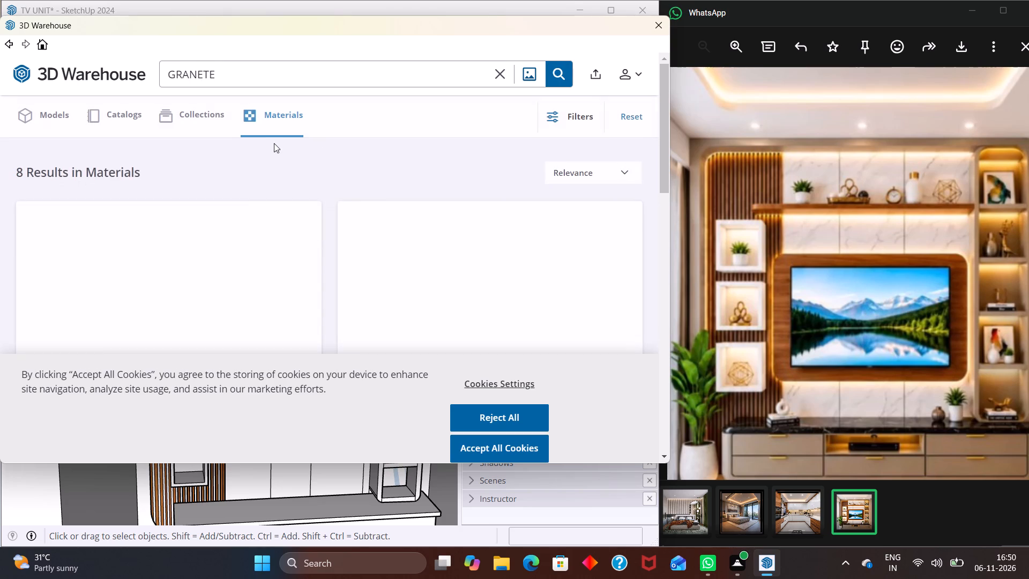
pyautogui.scroll(-12, 272, 203)
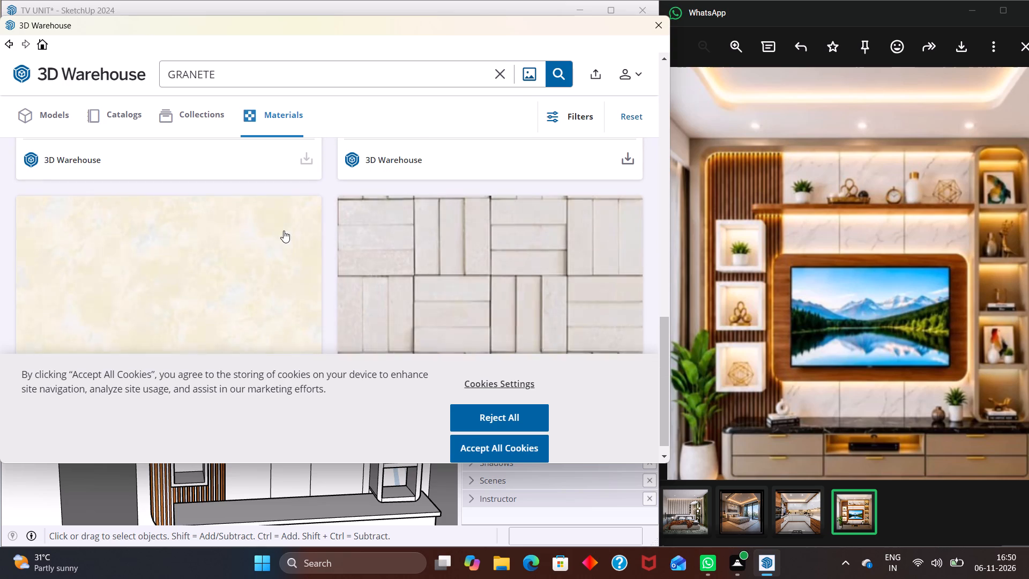
pyautogui.scroll(-5, 284, 231)
pyautogui.click(254, 268)
pyautogui.scroll(-3, 388, 254)
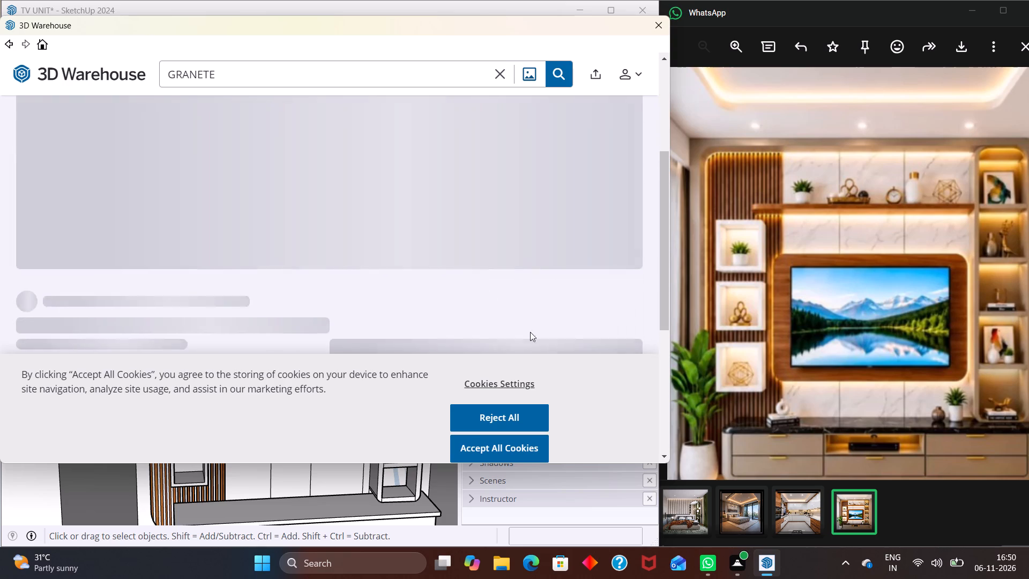
pyautogui.scroll(-3, 519, 294)
pyautogui.scroll(4, 384, 171)
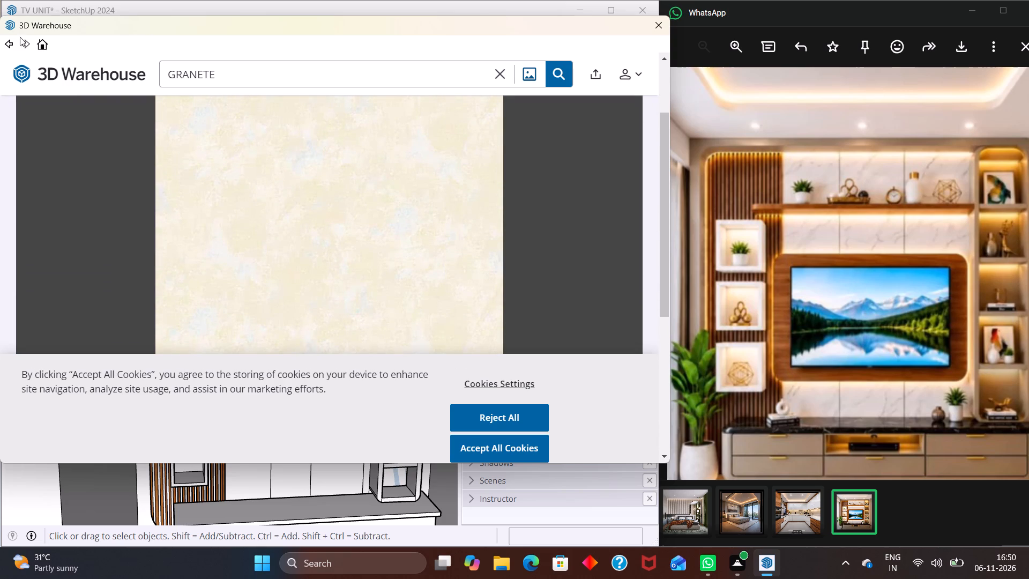
# Return to the material results and download the material named granet into the model.
pyautogui.click(9, 44)
pyautogui.scroll(5, 156, 217)
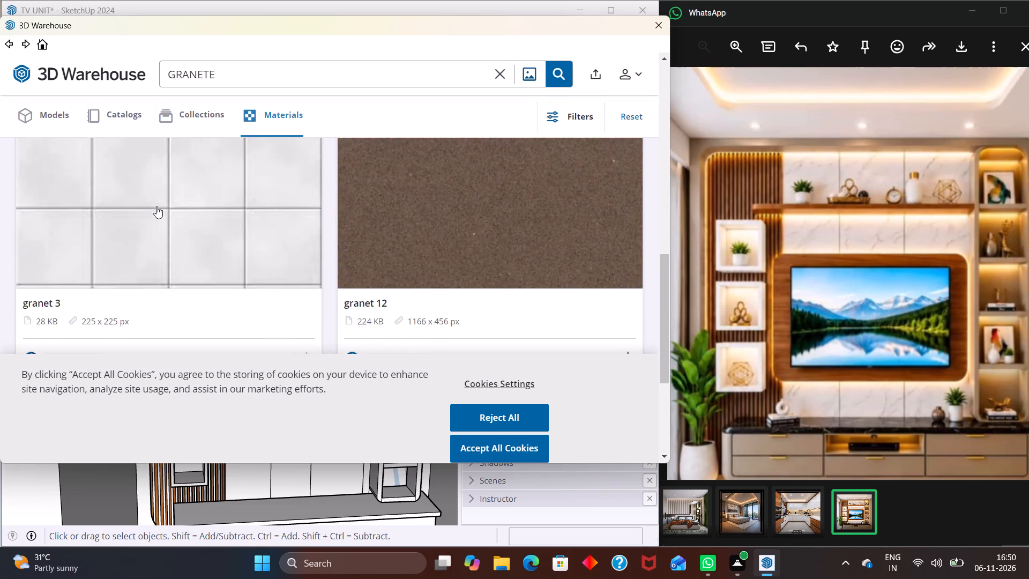
pyautogui.scroll(8, 156, 206)
pyautogui.click(162, 242)
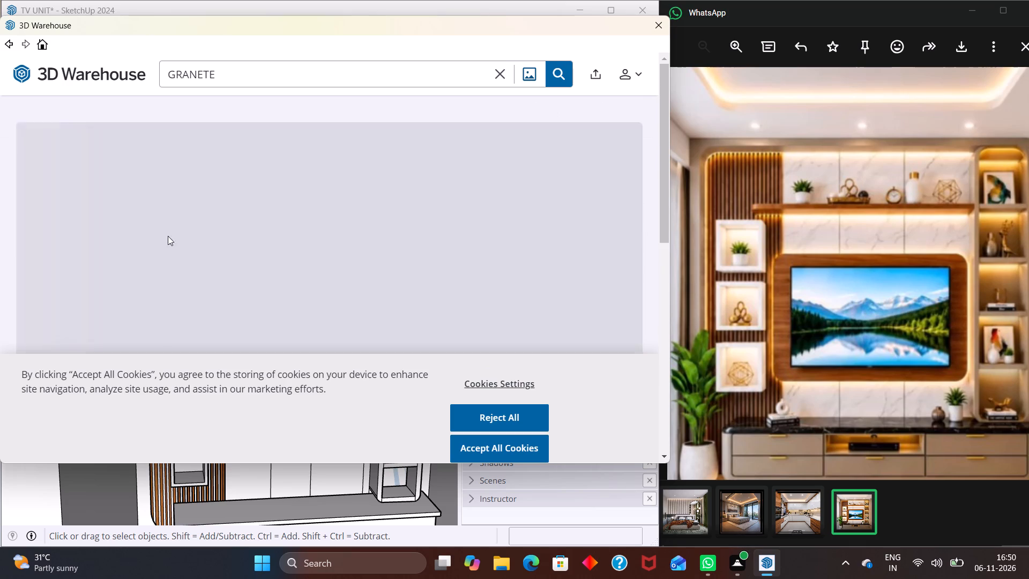
pyautogui.scroll(-5, 468, 275)
pyautogui.click(497, 218)
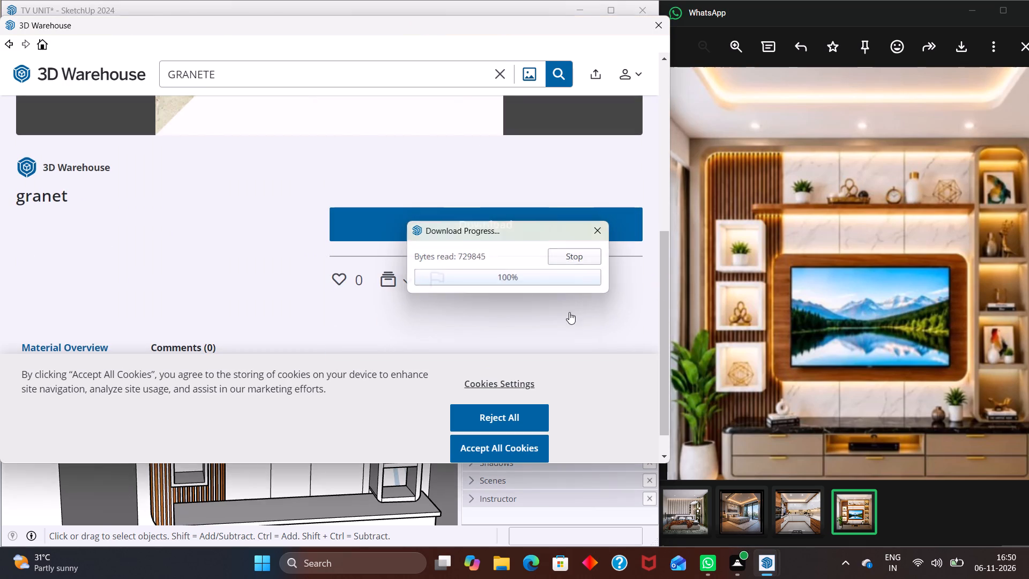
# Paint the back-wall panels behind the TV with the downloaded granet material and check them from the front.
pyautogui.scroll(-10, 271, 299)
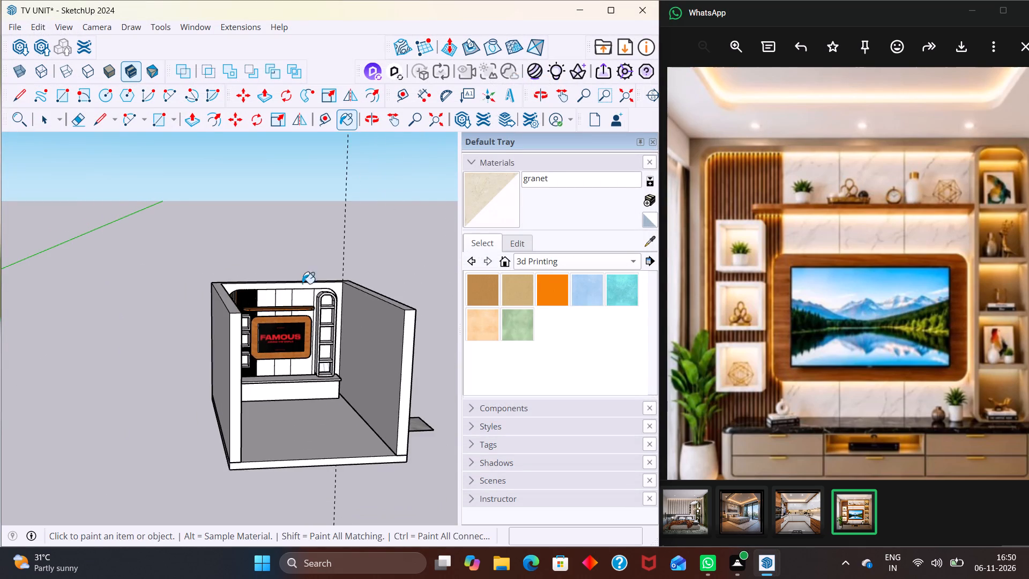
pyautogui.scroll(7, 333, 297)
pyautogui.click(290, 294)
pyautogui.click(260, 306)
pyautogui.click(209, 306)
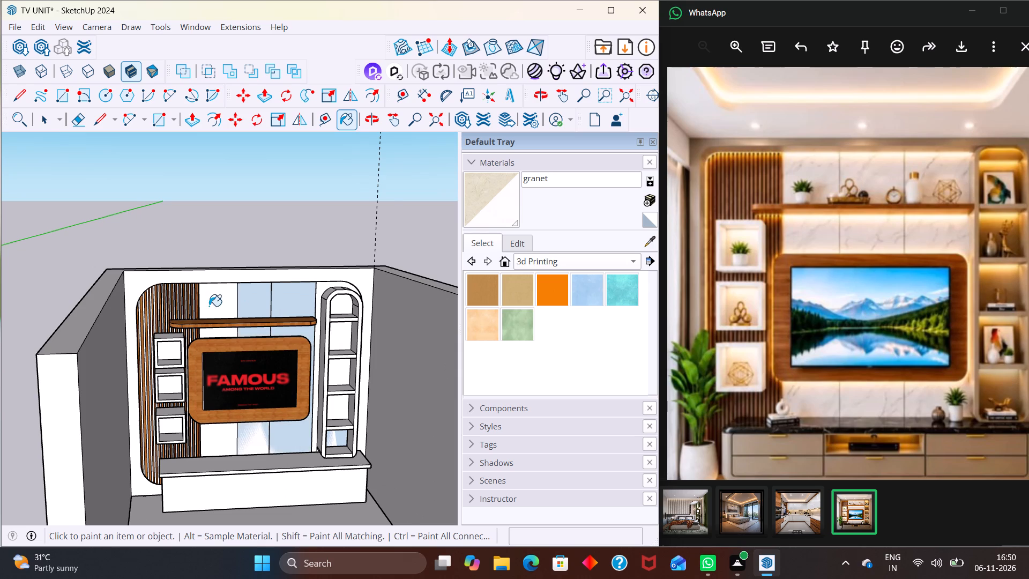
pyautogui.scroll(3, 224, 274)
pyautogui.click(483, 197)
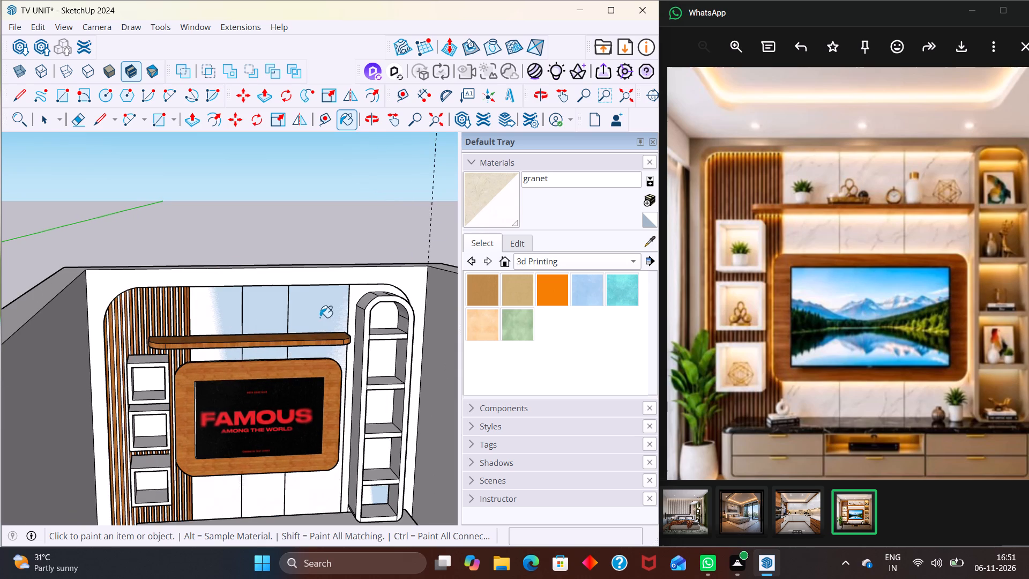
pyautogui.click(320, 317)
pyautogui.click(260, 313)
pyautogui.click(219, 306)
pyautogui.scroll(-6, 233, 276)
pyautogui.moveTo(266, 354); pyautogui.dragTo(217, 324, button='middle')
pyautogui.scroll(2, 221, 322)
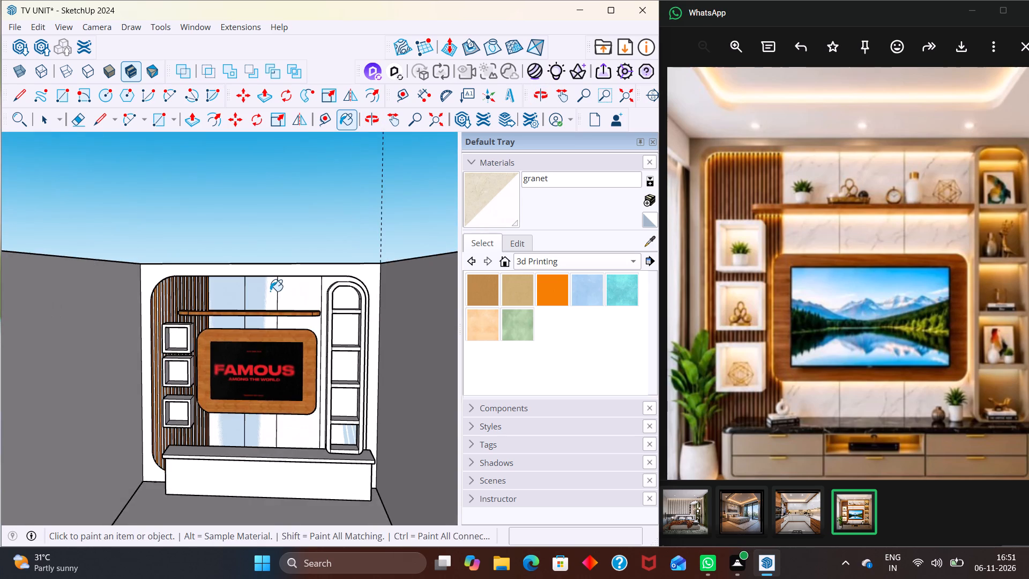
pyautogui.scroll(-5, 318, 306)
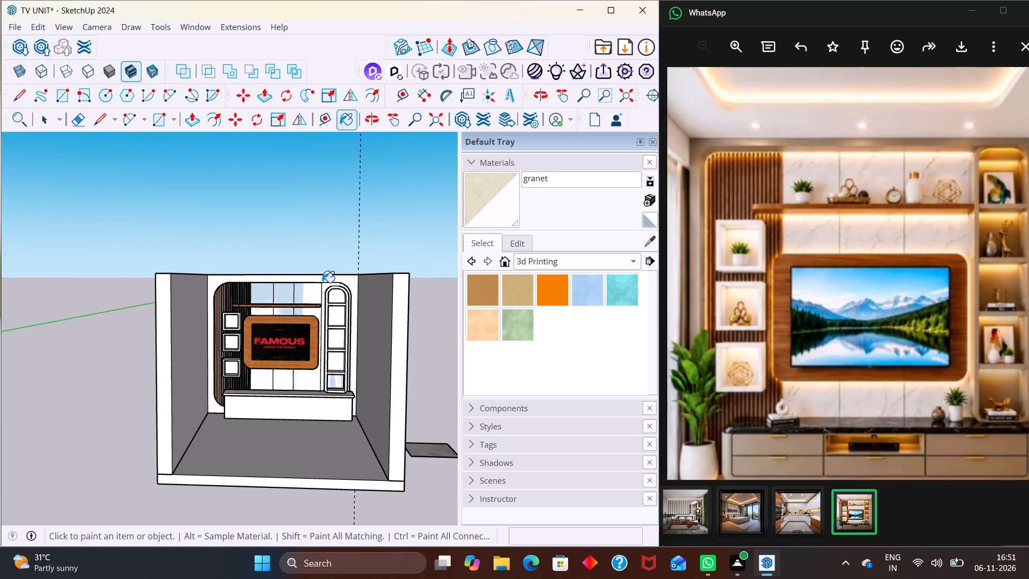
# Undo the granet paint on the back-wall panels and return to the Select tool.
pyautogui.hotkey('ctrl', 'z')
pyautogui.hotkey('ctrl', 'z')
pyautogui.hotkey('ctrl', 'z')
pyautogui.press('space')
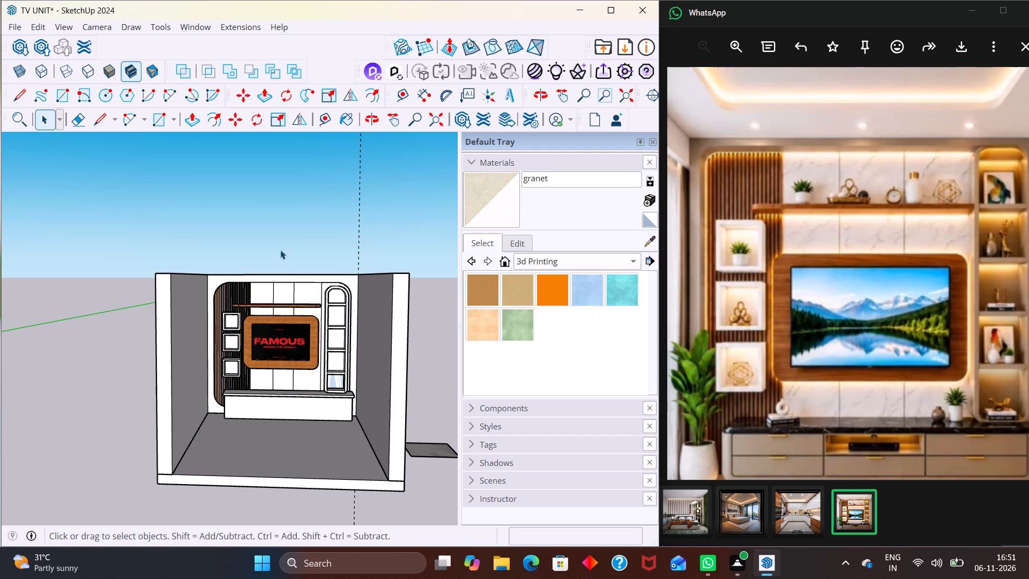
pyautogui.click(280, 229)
# Browse the Colors-Named and Window Coverings material collections and open the Tile collection.
pyautogui.click(632, 259)
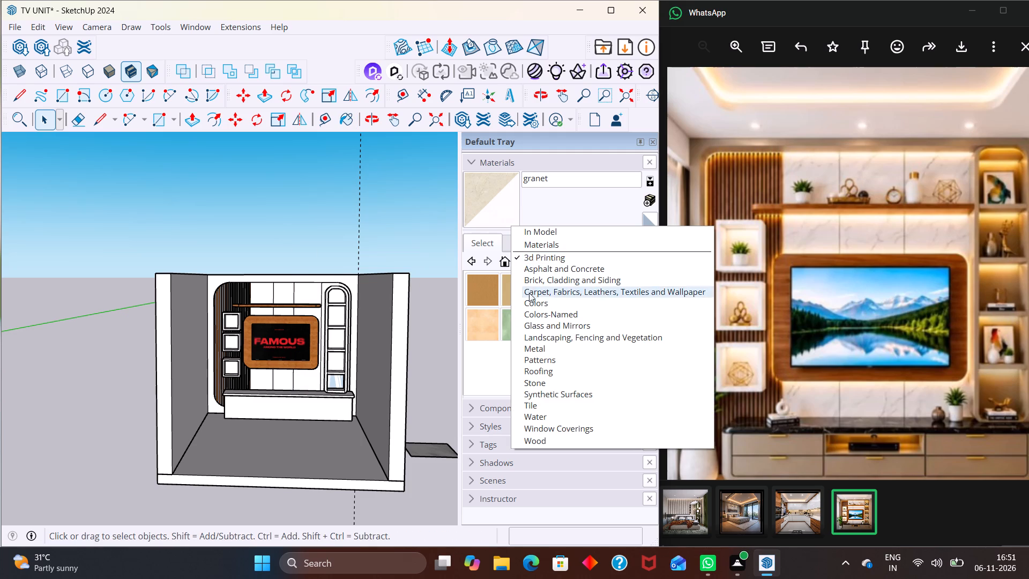
pyautogui.click(487, 328)
pyautogui.click(561, 263)
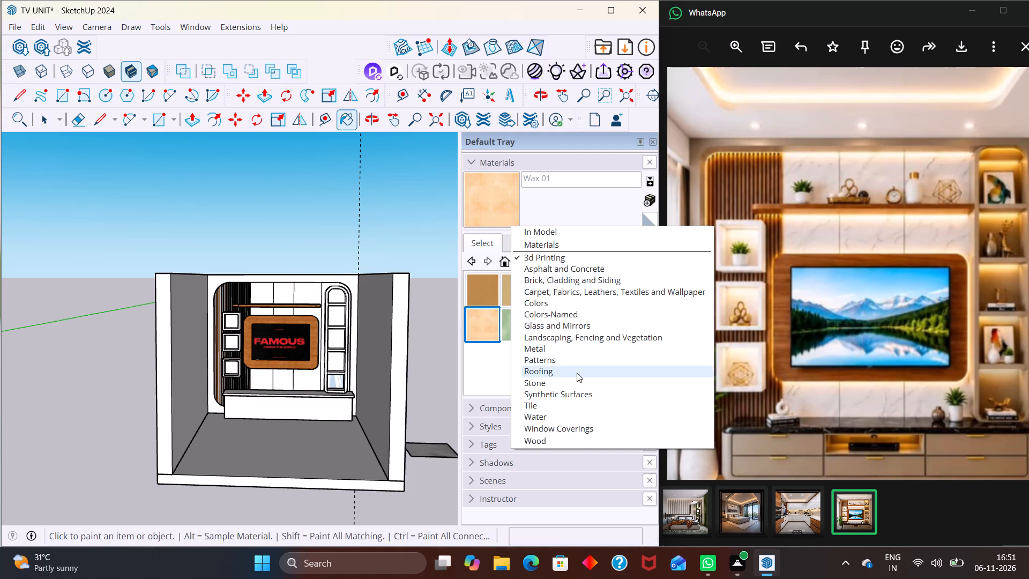
pyautogui.click(554, 315)
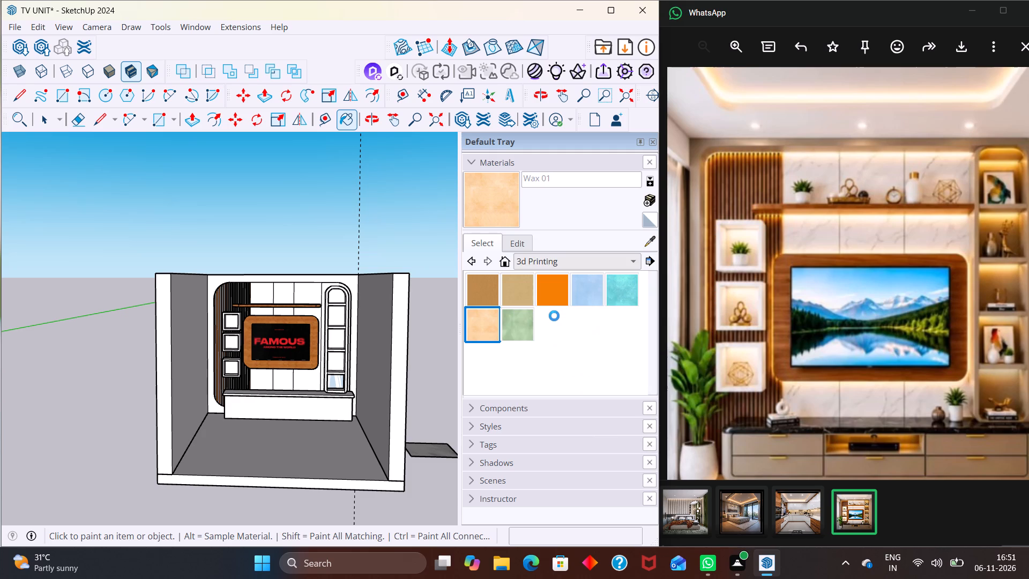
pyautogui.click(623, 255)
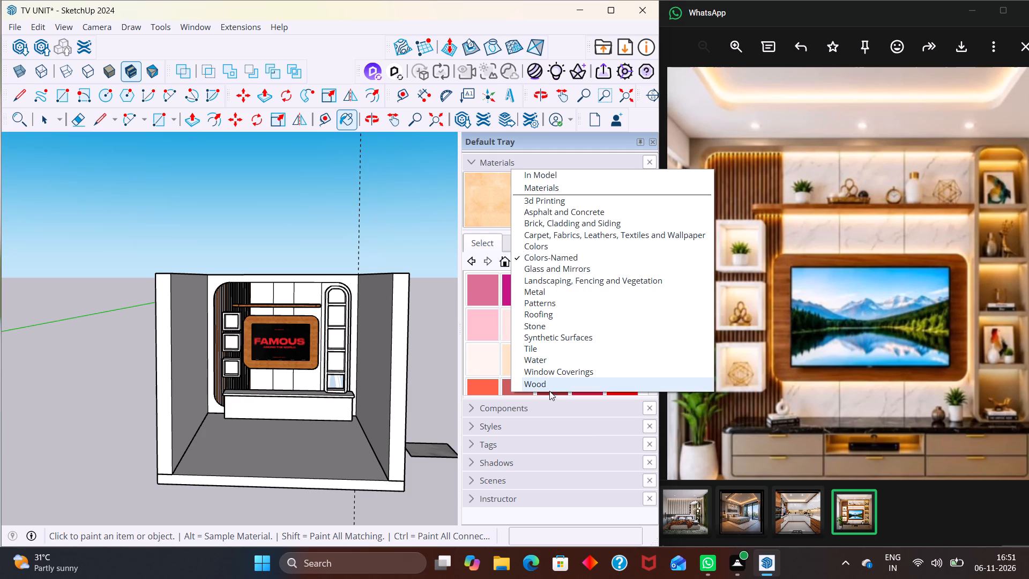
pyautogui.click(550, 374)
pyautogui.click(621, 266)
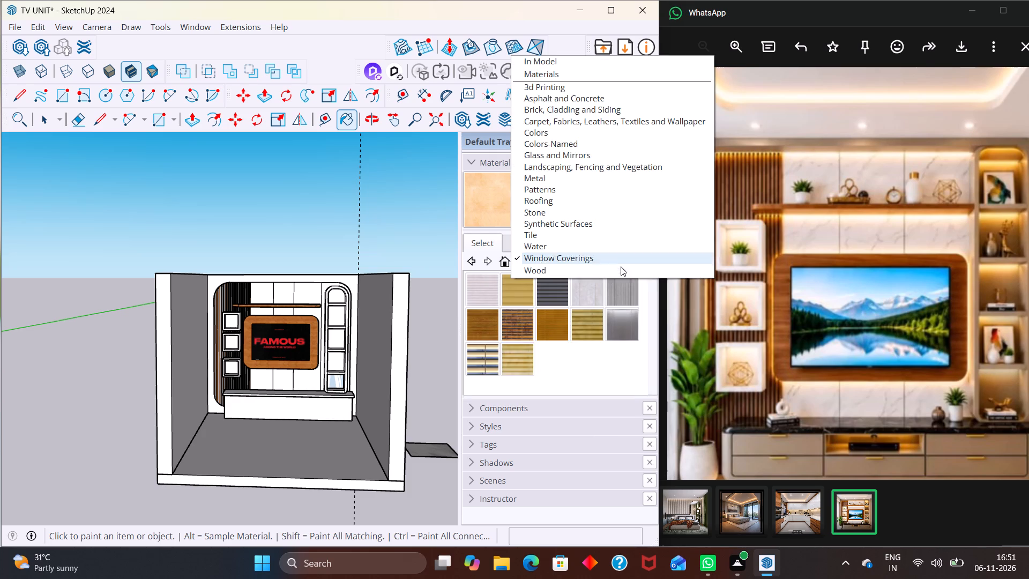
pyautogui.click(555, 257)
pyautogui.click(584, 262)
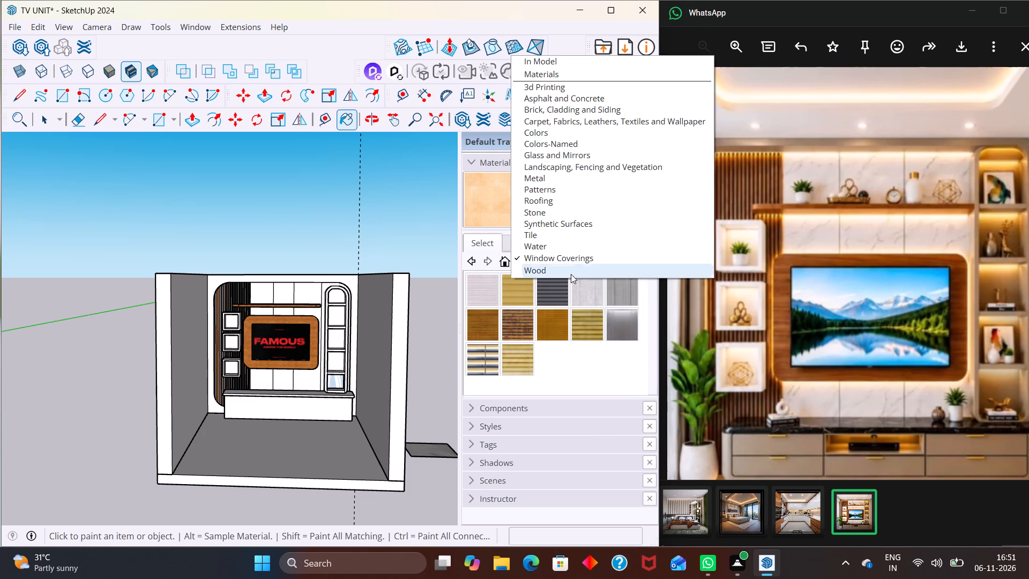
pyautogui.click(541, 234)
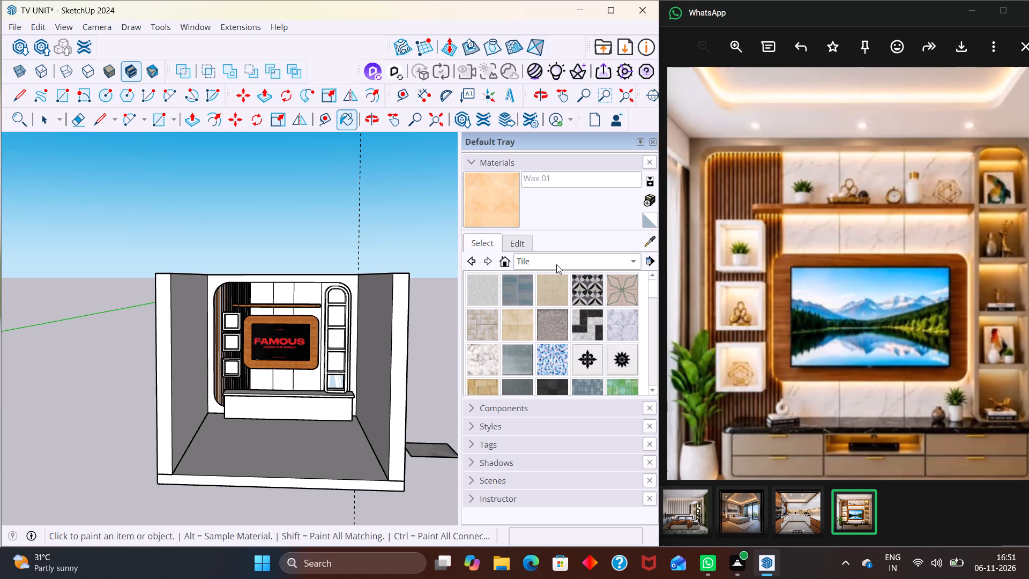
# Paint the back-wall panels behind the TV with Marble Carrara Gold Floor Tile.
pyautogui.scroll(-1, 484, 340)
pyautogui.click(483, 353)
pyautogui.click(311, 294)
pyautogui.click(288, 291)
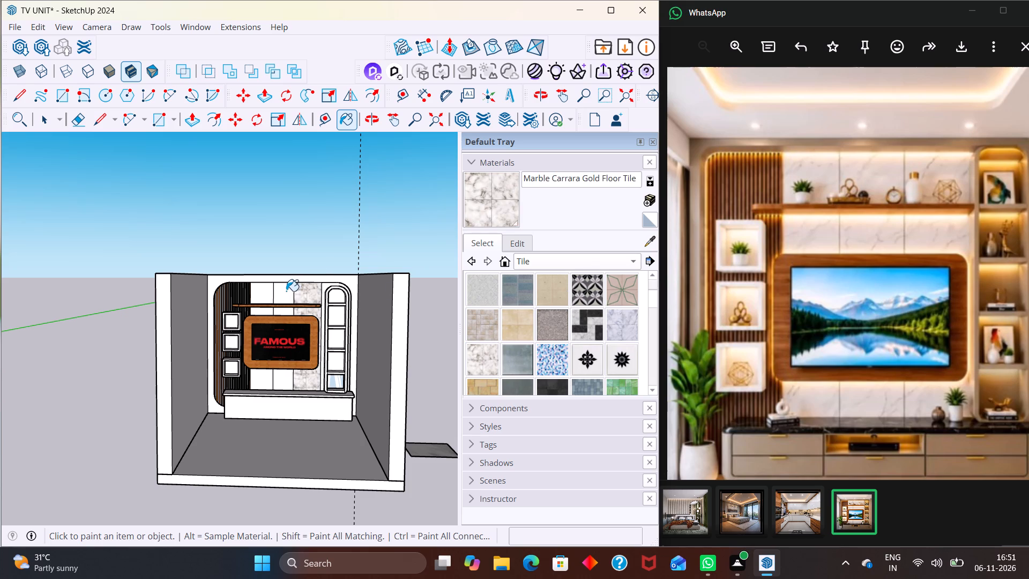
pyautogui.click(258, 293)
# Look through the whole Tile collection for other finishes suitable for the back-wall panels.
pyautogui.scroll(3, 591, 252)
pyautogui.scroll(-1, 582, 324)
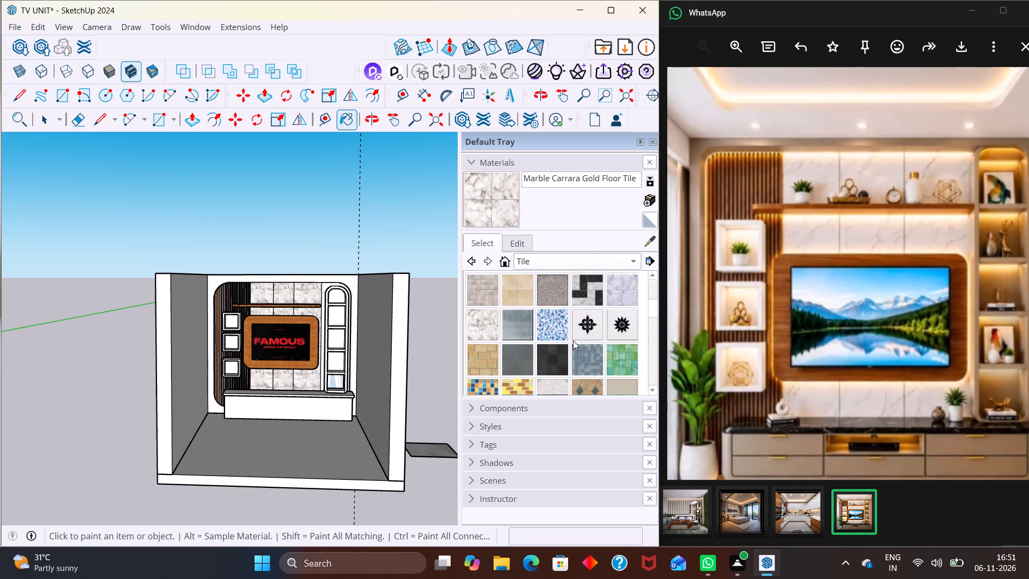
pyautogui.scroll(-4, 573, 339)
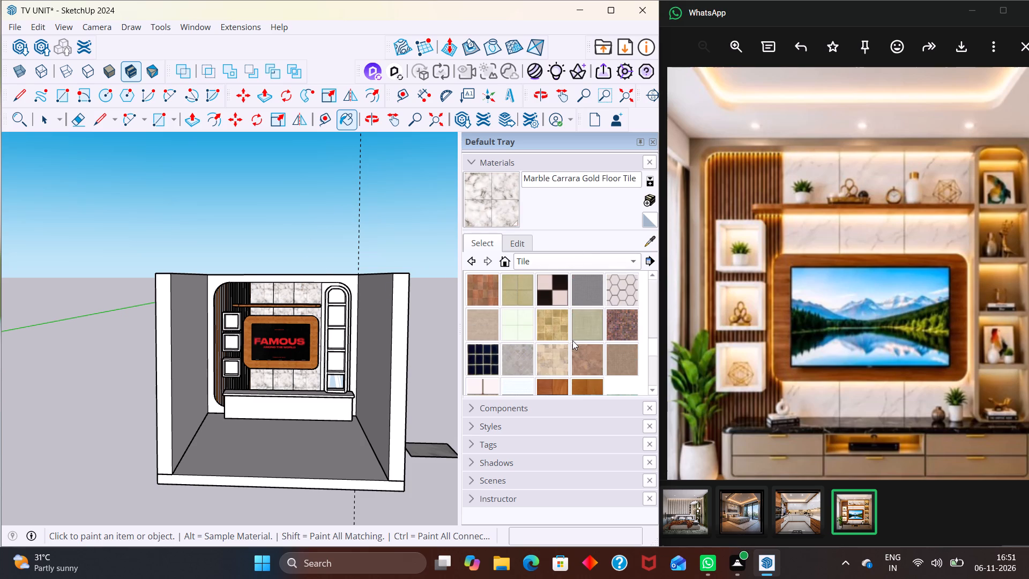
pyautogui.scroll(-1, 572, 340)
pyautogui.scroll(3, 521, 330)
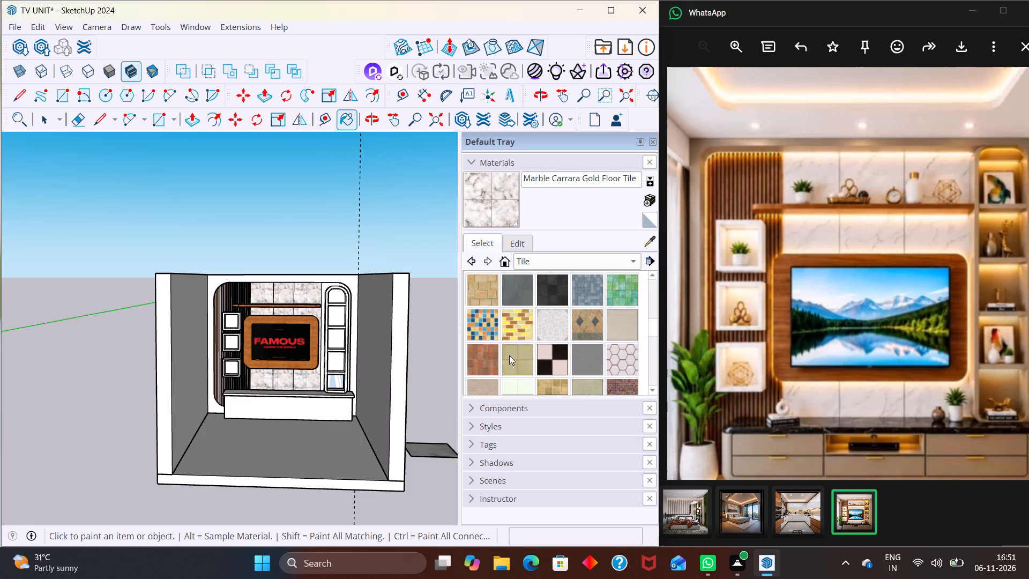
pyautogui.scroll(3, 526, 322)
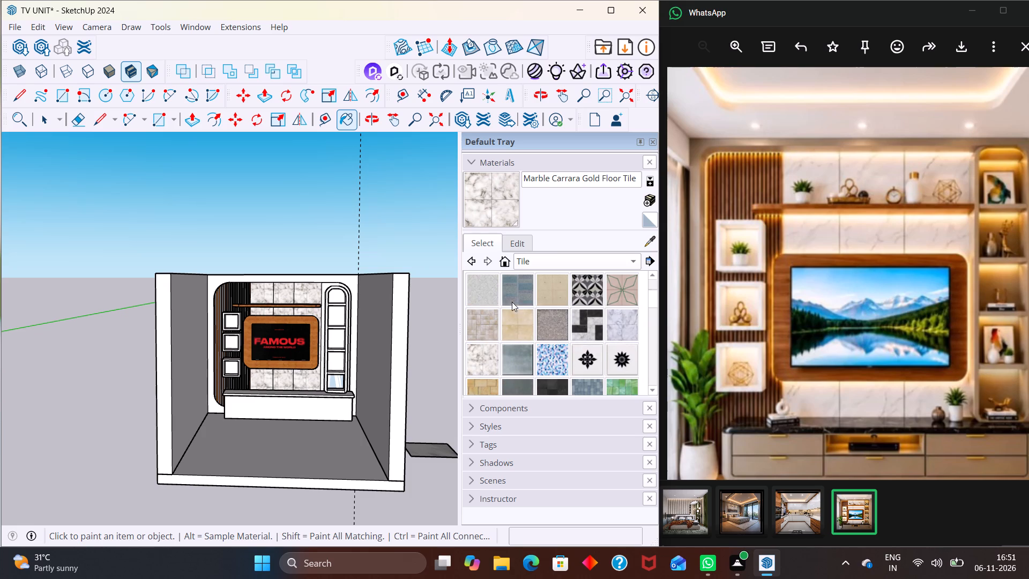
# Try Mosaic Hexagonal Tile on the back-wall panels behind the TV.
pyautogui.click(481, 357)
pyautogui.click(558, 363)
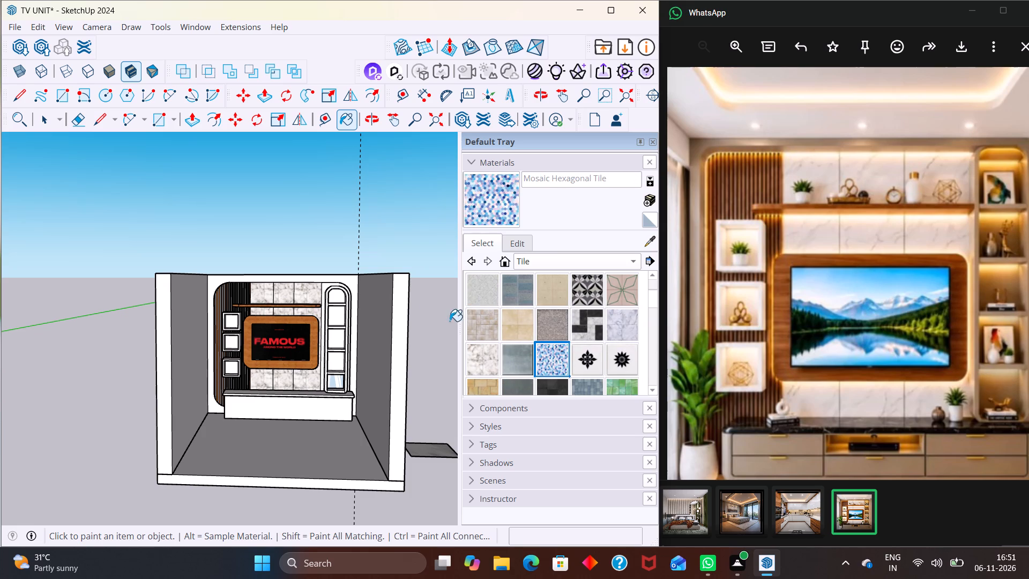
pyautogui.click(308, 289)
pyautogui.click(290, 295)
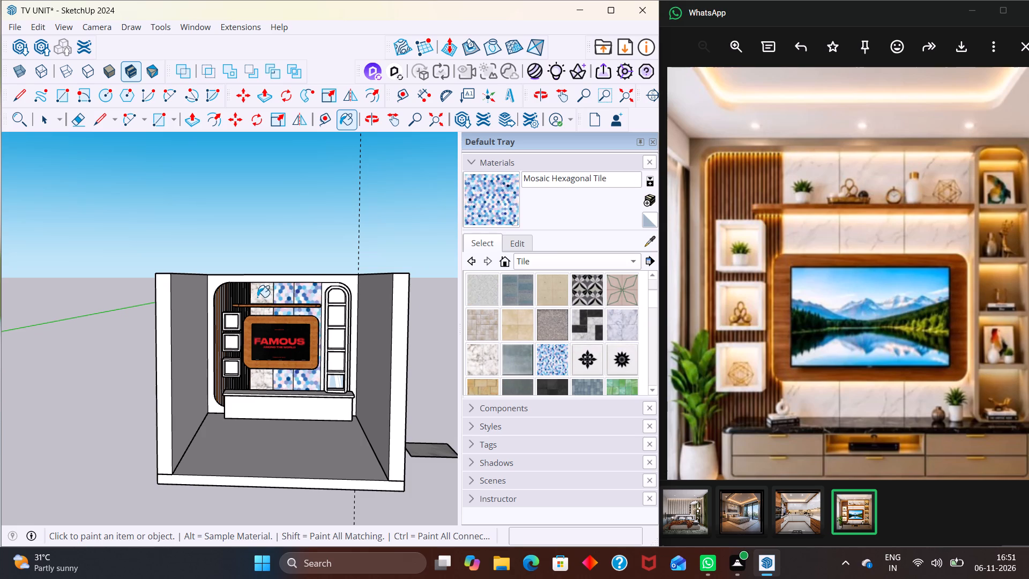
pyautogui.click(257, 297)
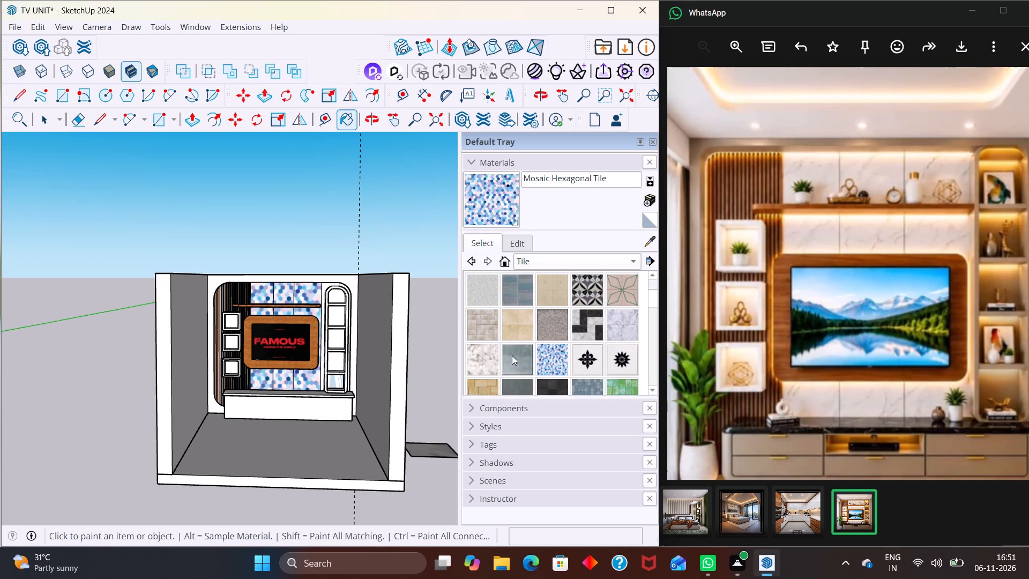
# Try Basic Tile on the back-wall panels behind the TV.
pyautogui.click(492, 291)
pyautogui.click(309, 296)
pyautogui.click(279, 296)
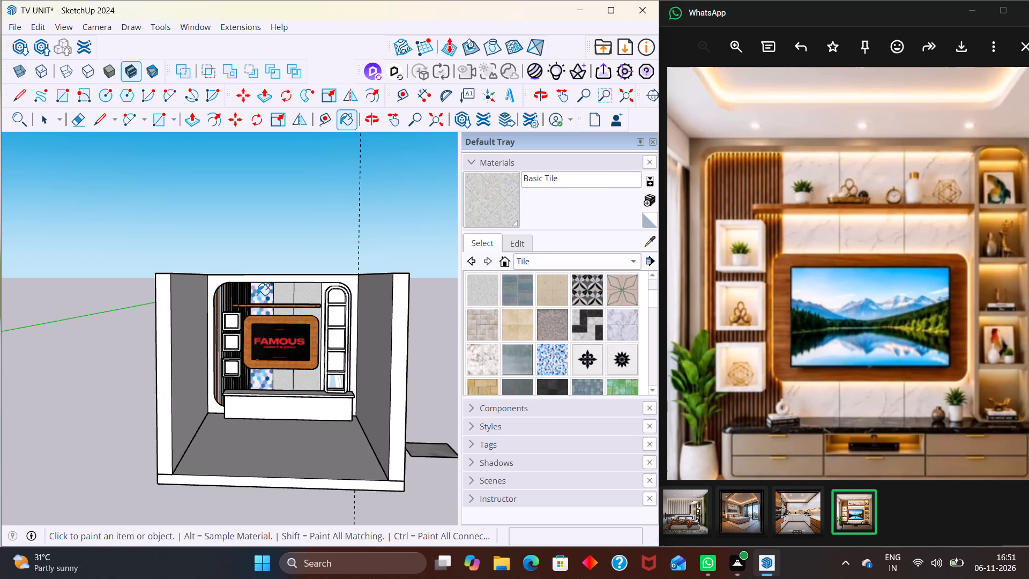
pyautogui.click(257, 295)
# Repaint the back-wall panels behind the TV with Marble Carrara Gold Floor Tile and leave the Paint Bucket.
pyautogui.click(485, 354)
pyautogui.click(305, 294)
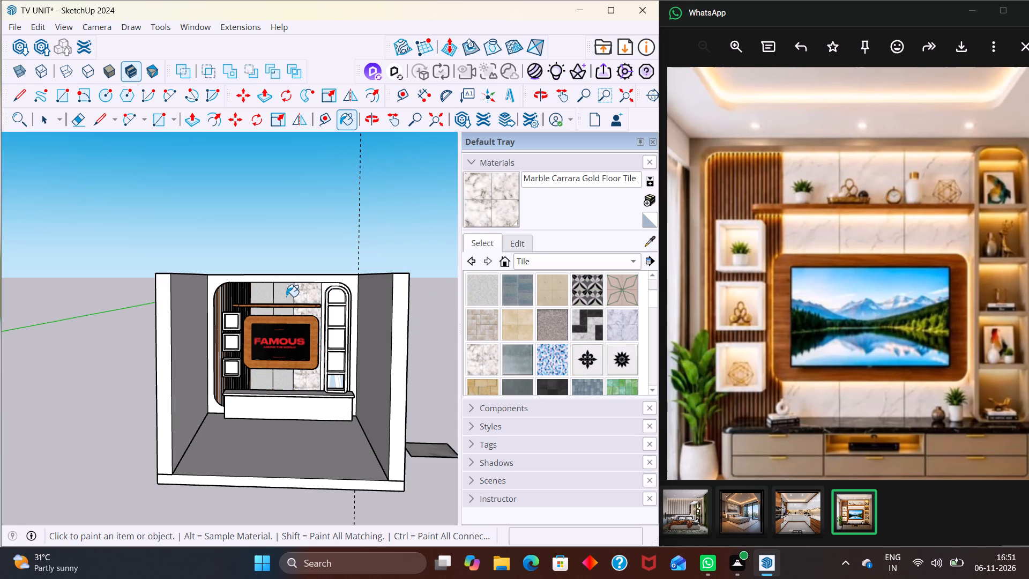
pyautogui.click(283, 299)
pyautogui.click(253, 296)
pyautogui.click(294, 212)
pyautogui.press('space')
pyautogui.click(294, 212)
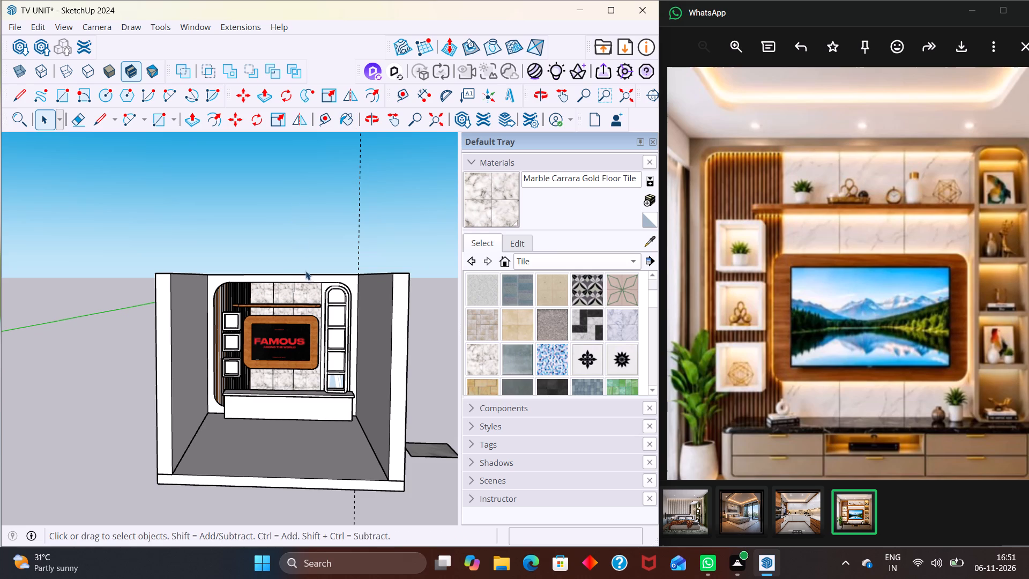
# Examine the marble panels, TV and shelves of the unit up close and from different angles.
pyautogui.moveTo(327, 281); pyautogui.dragTo(354, 294, button='middle')
pyautogui.scroll(5, 354, 294)
pyautogui.moveTo(249, 340); pyautogui.dragTo(248, 330, button='middle')
pyautogui.scroll(1, 249, 338)
pyautogui.moveTo(273, 342); pyautogui.dragTo(243, 349, button='middle')
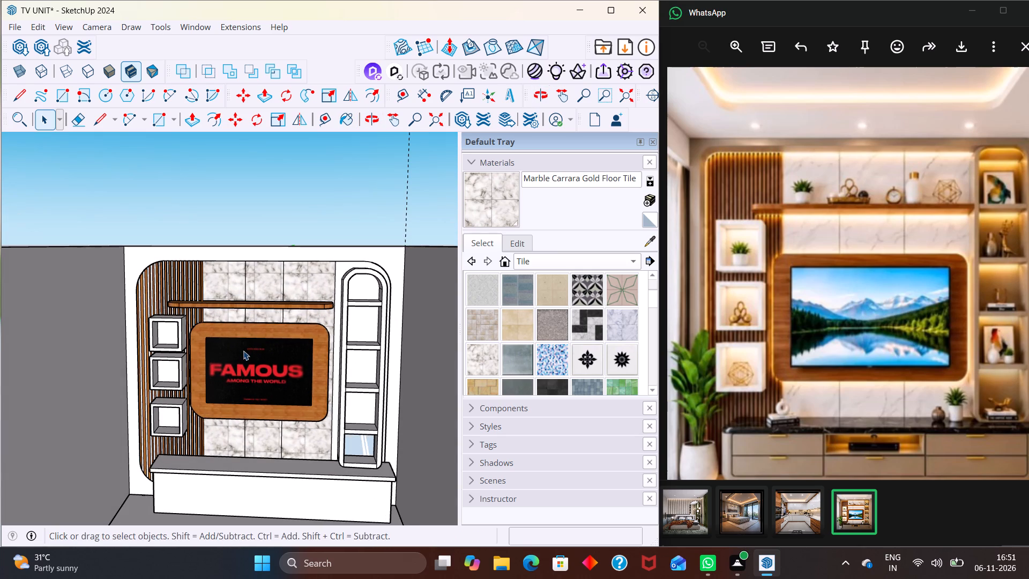
pyautogui.scroll(-2, 290, 346)
pyautogui.moveTo(301, 369); pyautogui.dragTo(309, 335, button='middle')
pyautogui.scroll(-1, 308, 343)
pyautogui.moveTo(303, 378); pyautogui.dragTo(326, 392, button='middle')
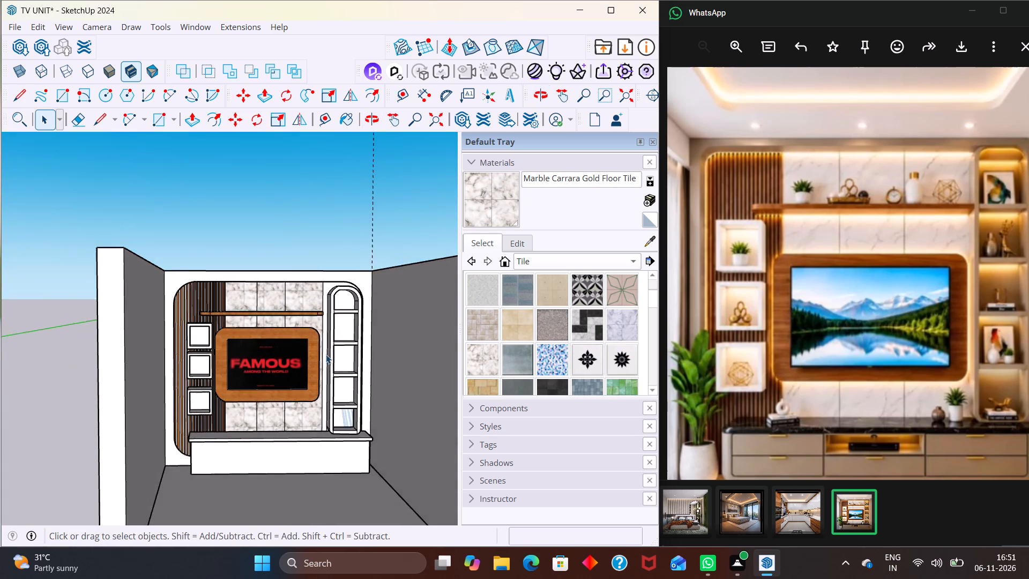
pyautogui.scroll(2, 323, 343)
pyautogui.scroll(2, 595, 308)
# Look through the Tile collection again for further materials for the TV unit.
pyautogui.scroll(-4, 566, 331)
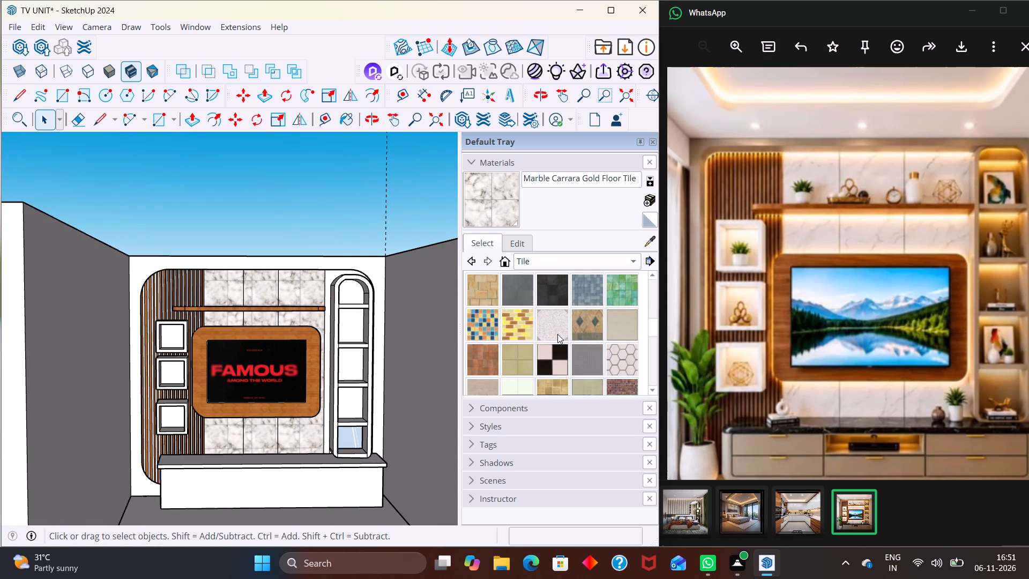
pyautogui.scroll(-4, 554, 335)
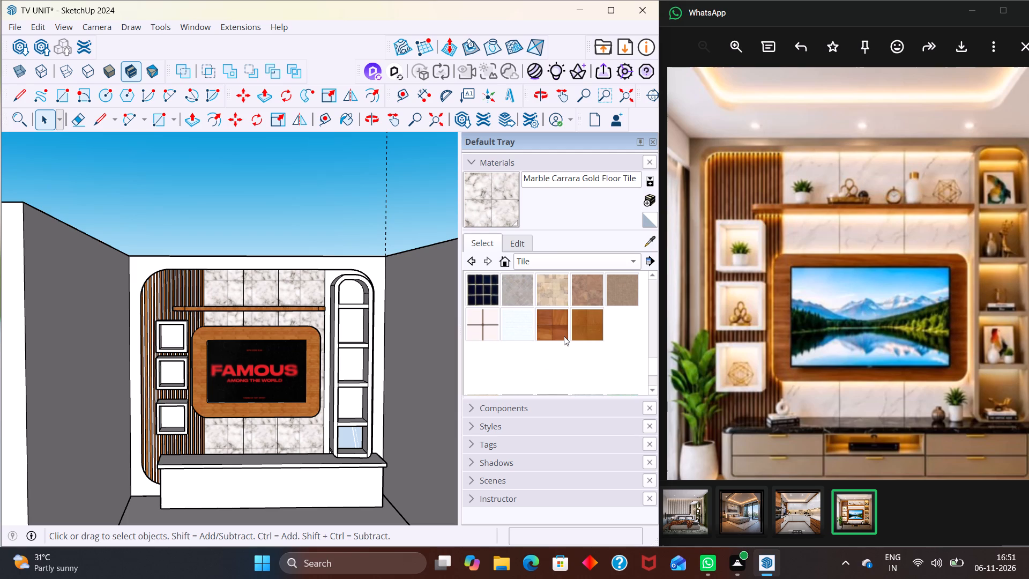
pyautogui.scroll(6, 585, 275)
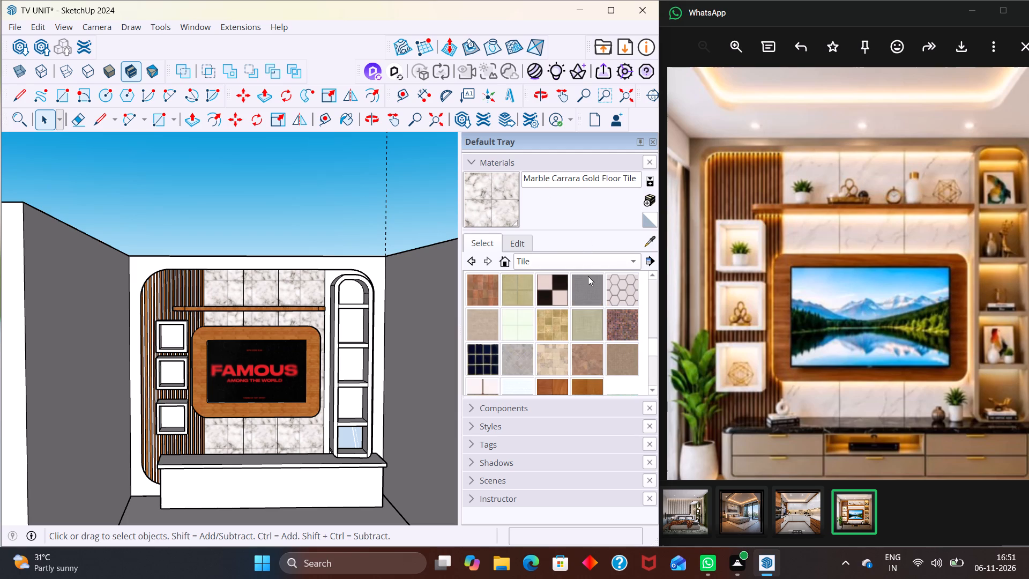
# Look through the Glass and Mirrors, Colors-Named and fabric and wallpaper collections for materials suited to the TV unit.
pyautogui.click(583, 269)
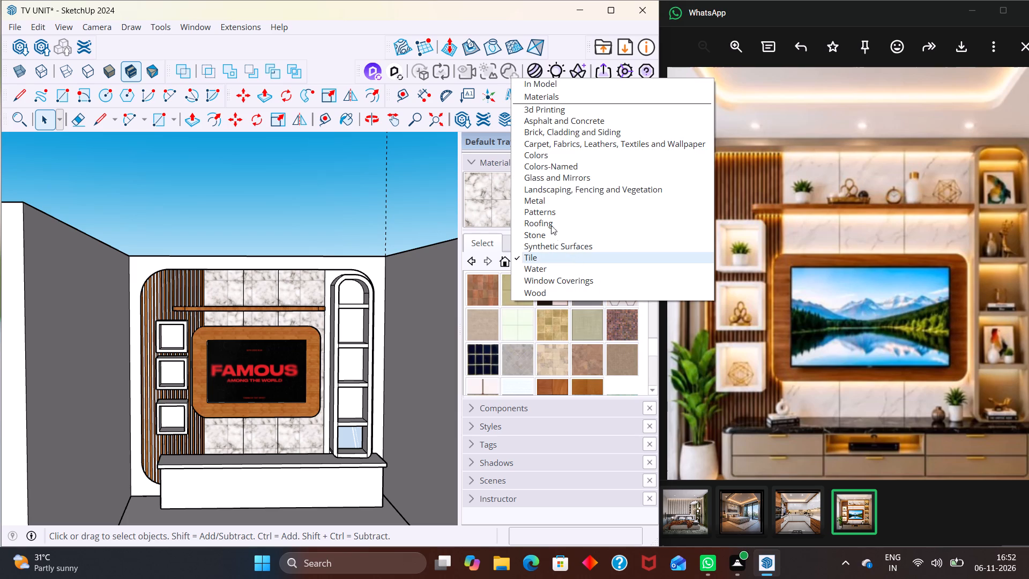
pyautogui.click(539, 176)
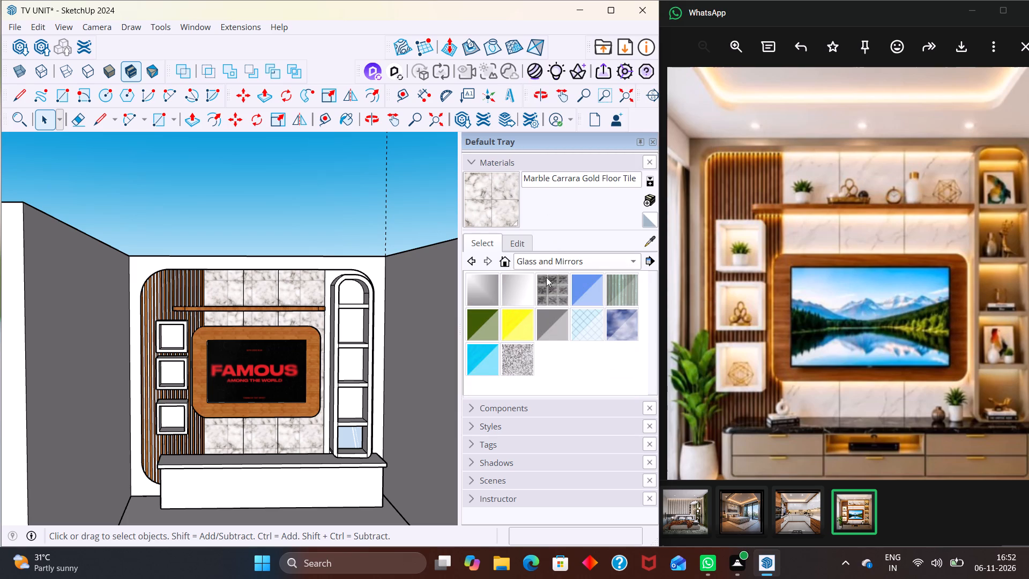
pyautogui.click(553, 262)
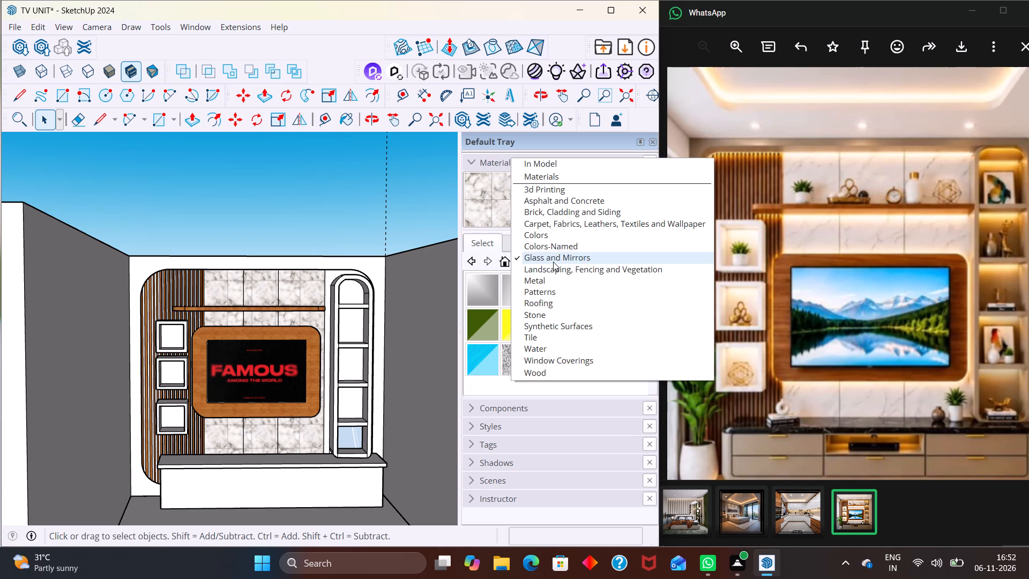
pyautogui.click(551, 241)
pyautogui.click(554, 267)
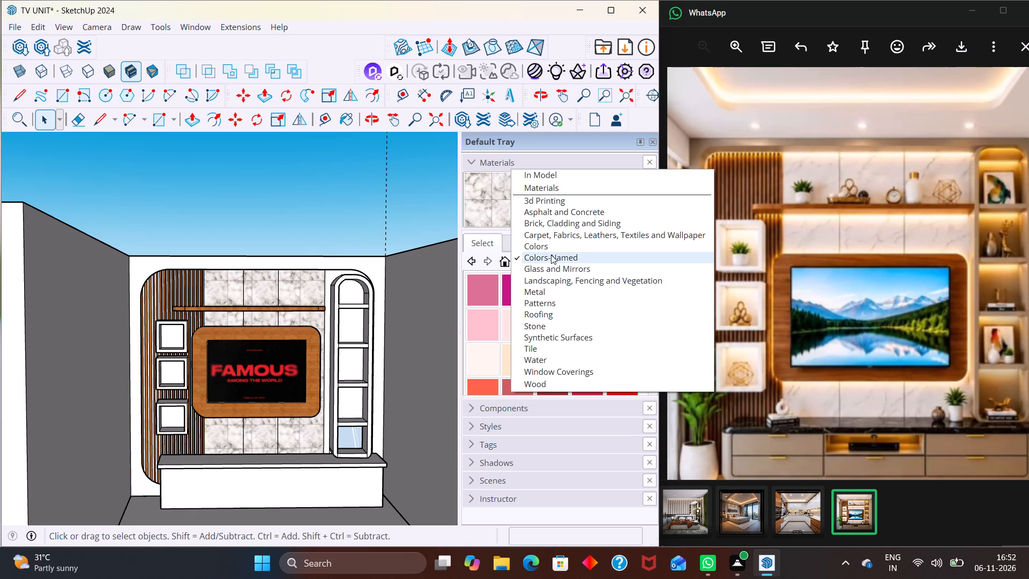
pyautogui.click(548, 236)
pyautogui.click(556, 258)
pyautogui.click(556, 258)
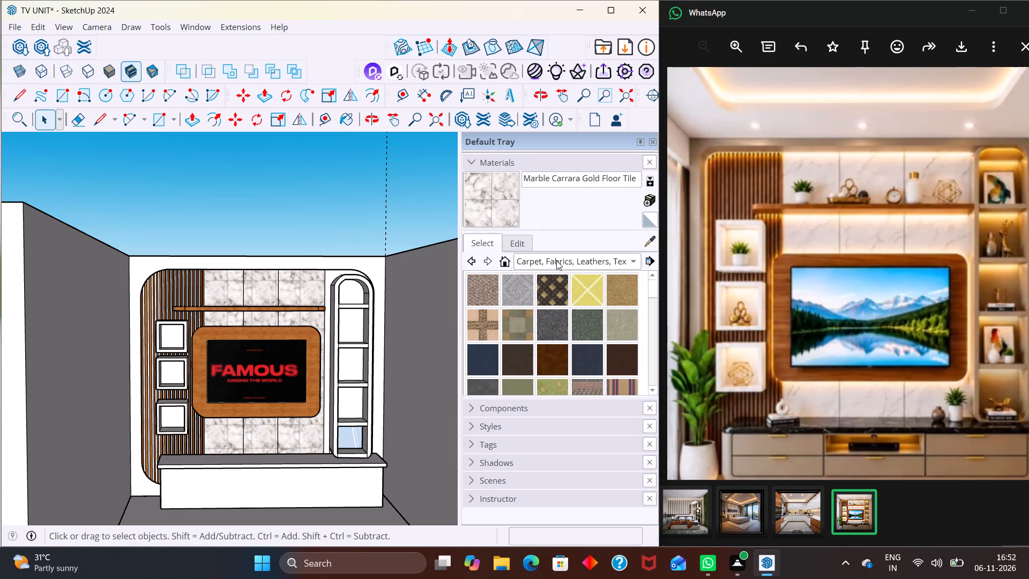
# Preview the carpet, rug and wallpaper swatches in the Carpet, Fabrics, Leathers, Textiles and Wallpaper collection.
pyautogui.click(521, 318)
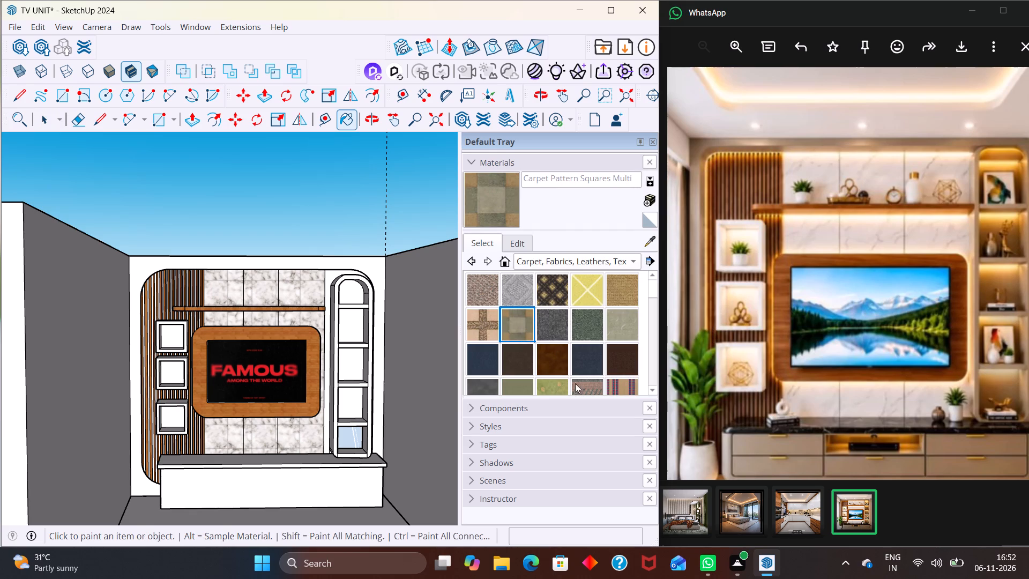
pyautogui.click(581, 381)
pyautogui.click(479, 286)
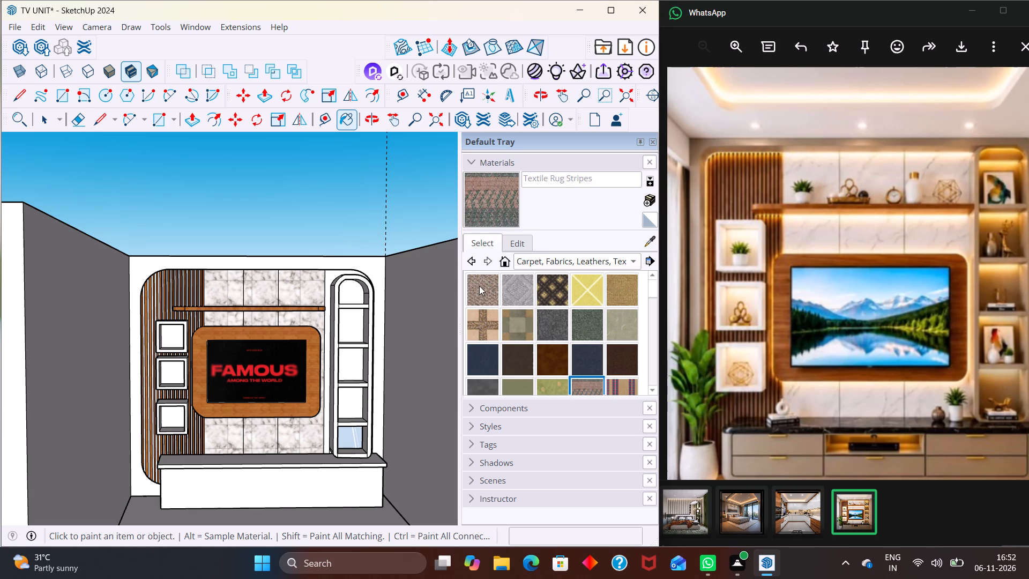
pyautogui.click(489, 320)
pyautogui.click(520, 319)
pyautogui.scroll(-3, 578, 310)
pyautogui.click(524, 358)
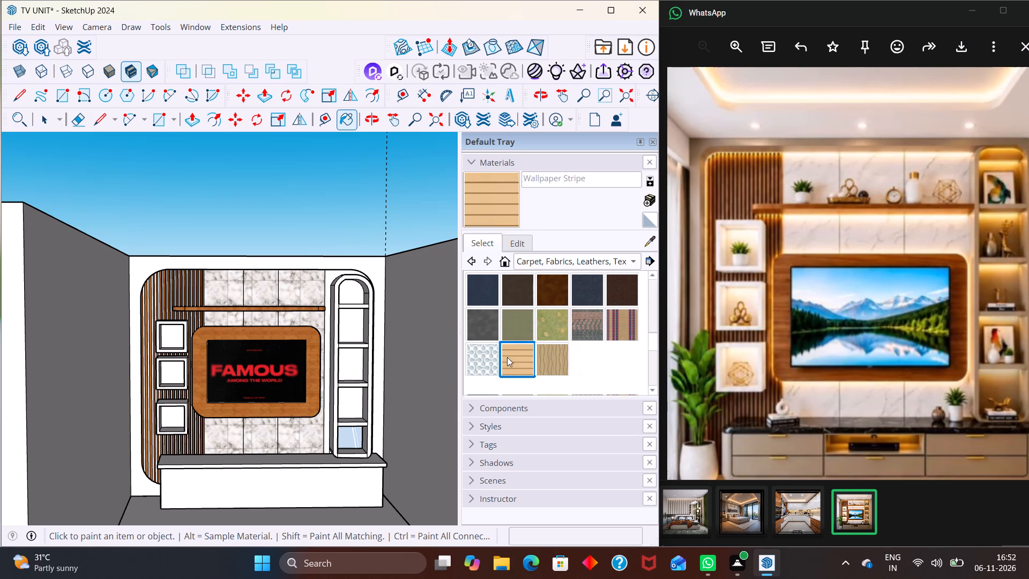
pyautogui.moveTo(493, 362); pyautogui.dragTo(500, 362)
# Repaint the back-wall panels behind the TV with Wallpaper Thin Brown Stripes and leave the Paint Bucket.
pyautogui.click(542, 361)
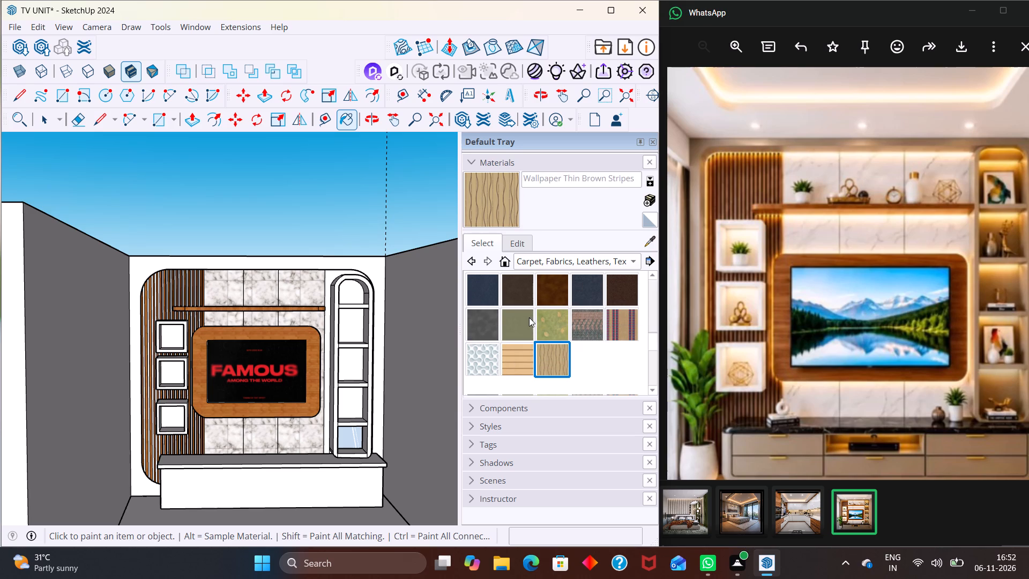
pyautogui.click(650, 244)
pyautogui.click(554, 347)
pyautogui.click(303, 294)
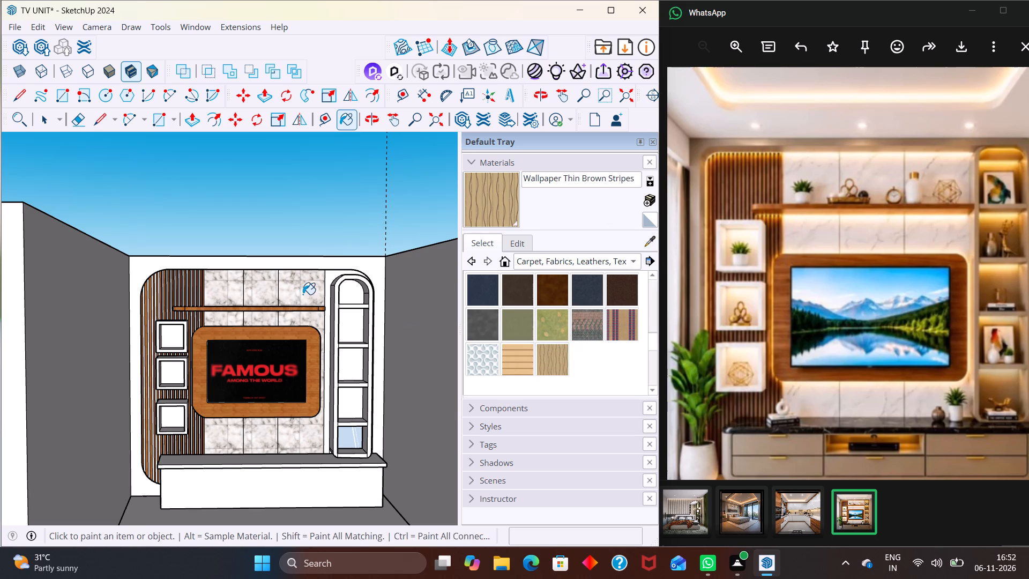
pyautogui.click(265, 291)
pyautogui.click(236, 294)
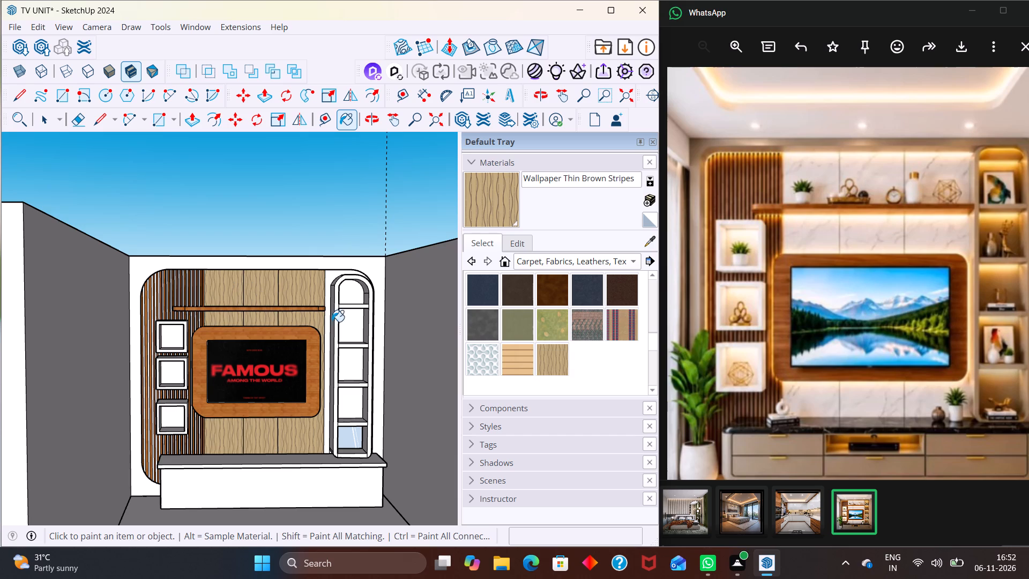
pyautogui.scroll(11, 271, 310)
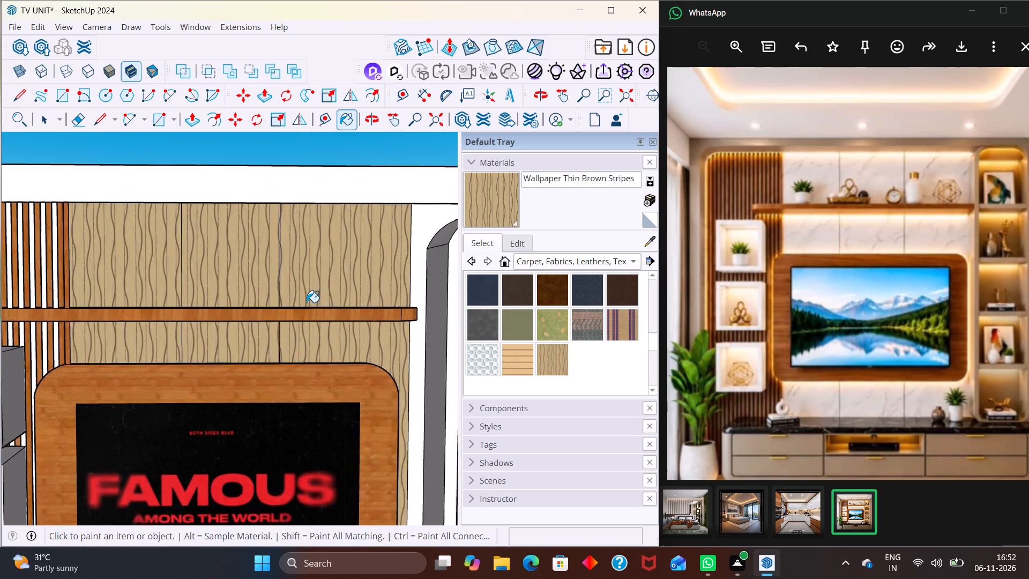
pyautogui.scroll(-10, 307, 302)
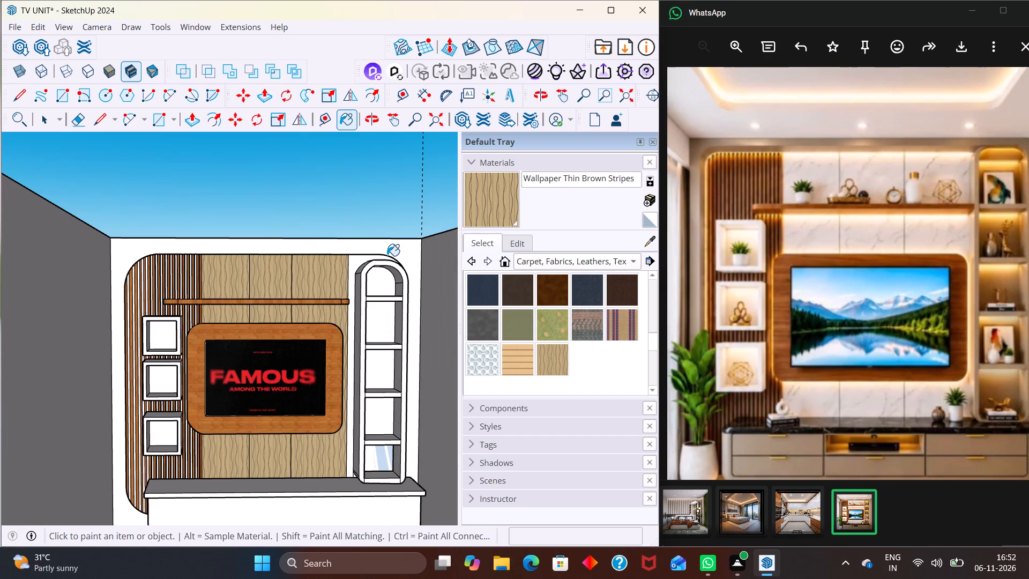
pyautogui.press('space')
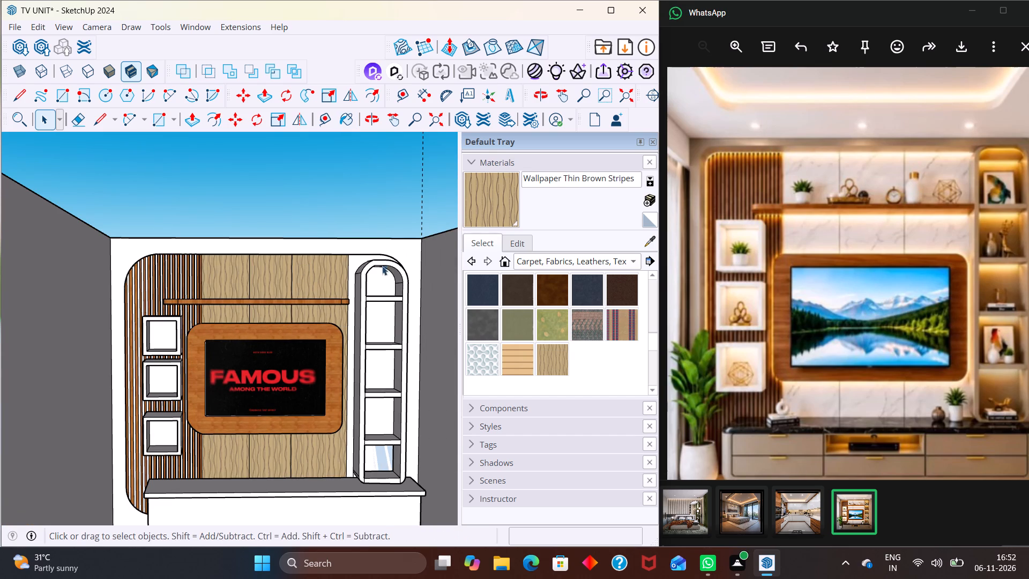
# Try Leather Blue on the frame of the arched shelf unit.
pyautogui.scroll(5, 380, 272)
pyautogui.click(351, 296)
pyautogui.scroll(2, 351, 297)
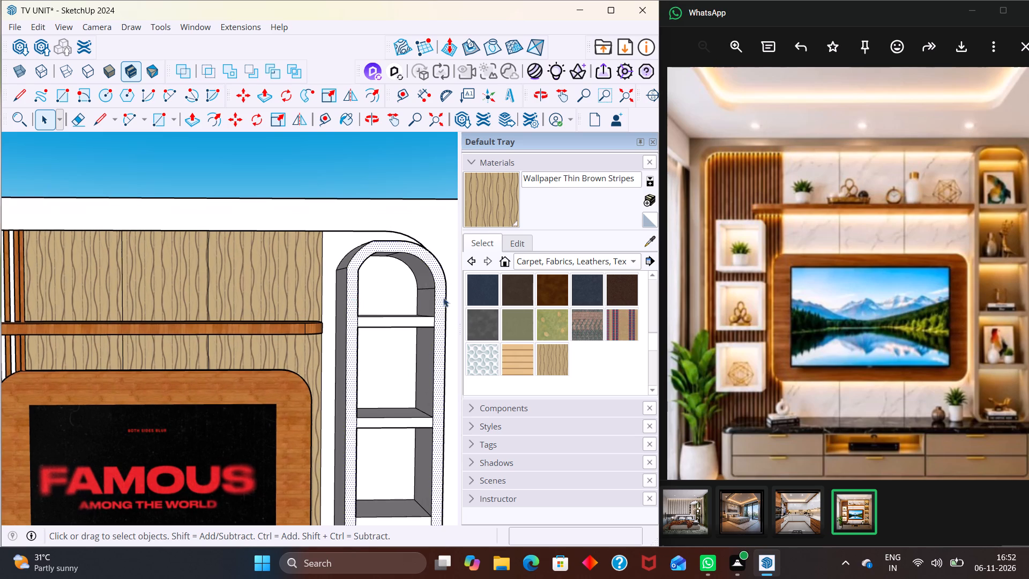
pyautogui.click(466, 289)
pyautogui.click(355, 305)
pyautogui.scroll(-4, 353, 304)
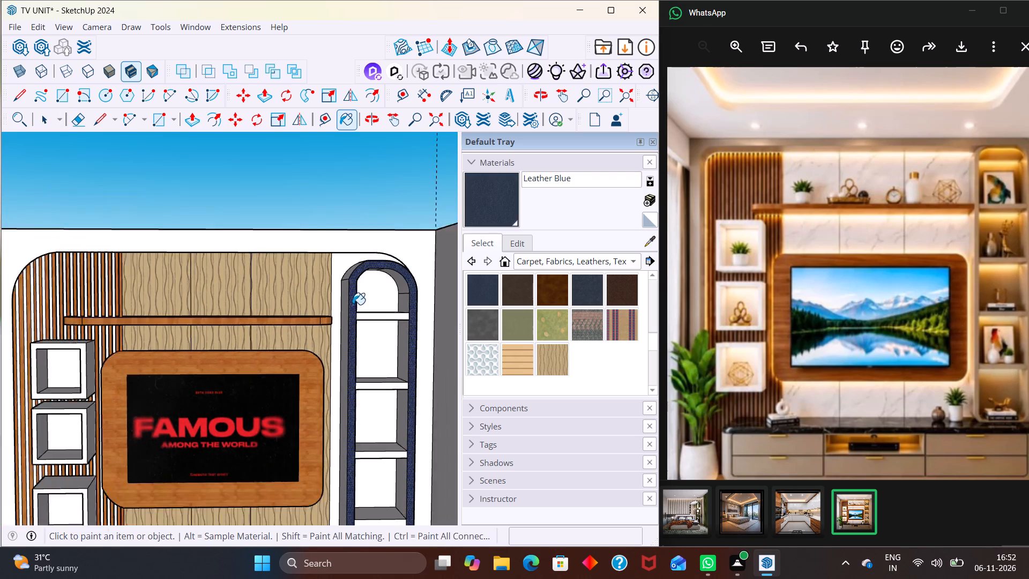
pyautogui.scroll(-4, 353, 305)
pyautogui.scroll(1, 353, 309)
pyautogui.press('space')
# Paint the frame of the arched shelf unit black with Color M09 from the Colors collection.
pyautogui.scroll(2, 509, 313)
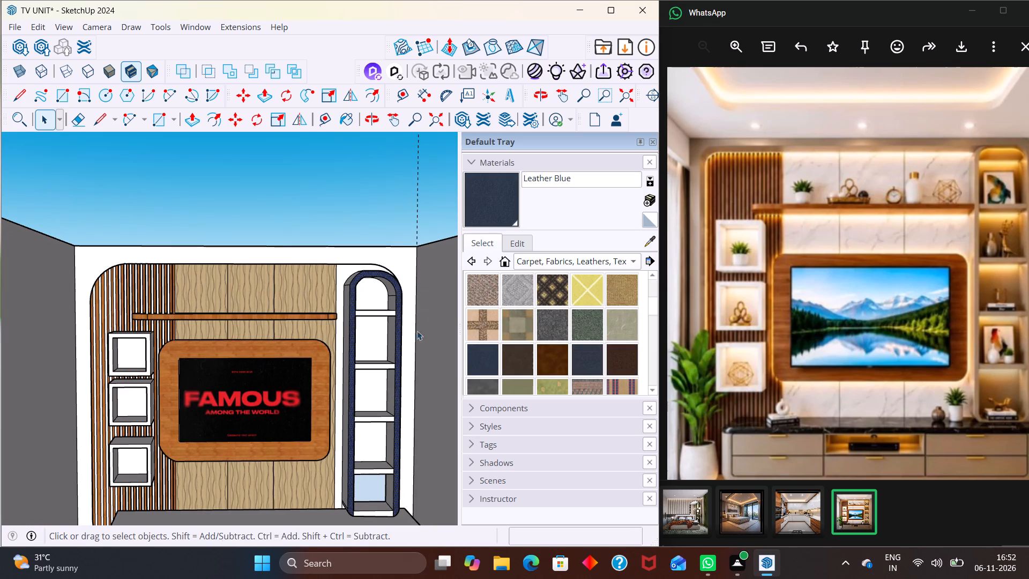
pyautogui.moveTo(414, 331); pyautogui.dragTo(332, 338, button='middle')
pyautogui.scroll(-3, 346, 310)
pyautogui.scroll(-1, 582, 301)
pyautogui.click(633, 258)
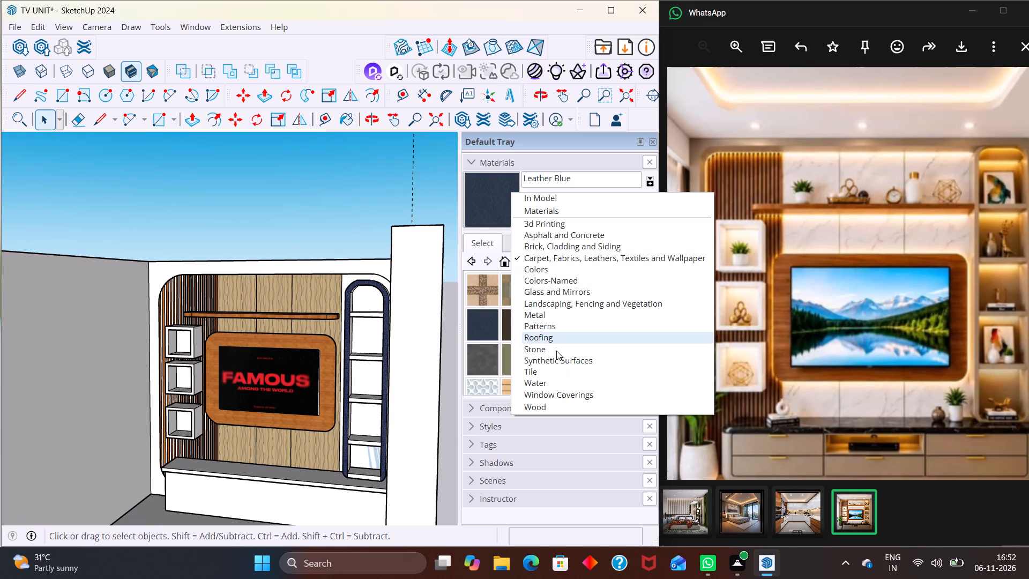
pyautogui.click(533, 272)
pyautogui.scroll(-20, 534, 276)
pyautogui.scroll(-4, 534, 276)
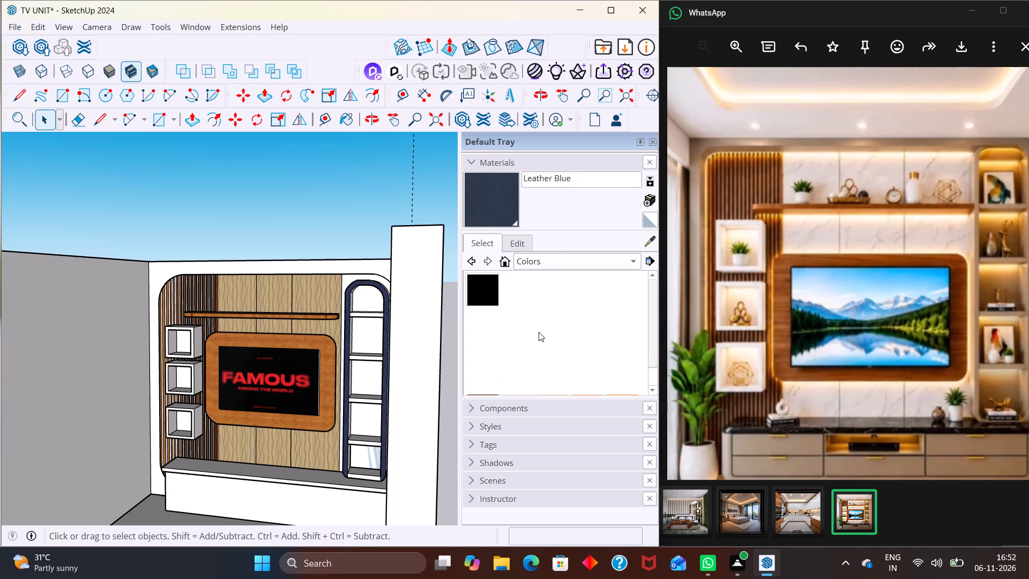
pyautogui.scroll(-3, 539, 332)
pyautogui.click(483, 289)
pyautogui.scroll(4, 326, 295)
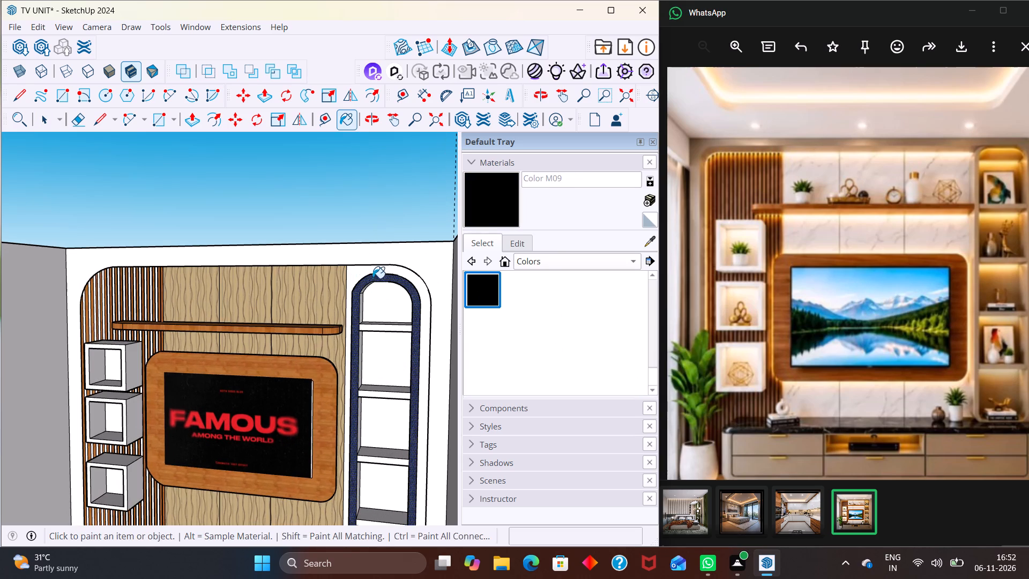
pyautogui.click(372, 278)
# Paint all the shelves inside the arched unit with Color M09, including the bottom one, and leave the Paint Bucket.
pyautogui.moveTo(402, 344); pyautogui.dragTo(423, 339, button='middle')
pyautogui.click(389, 326)
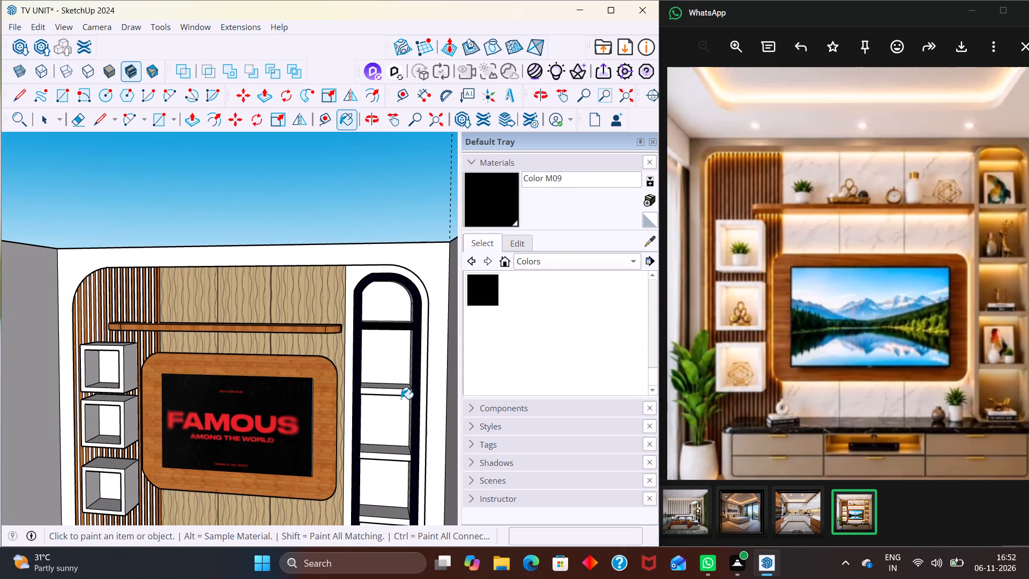
pyautogui.click(397, 390)
pyautogui.click(391, 458)
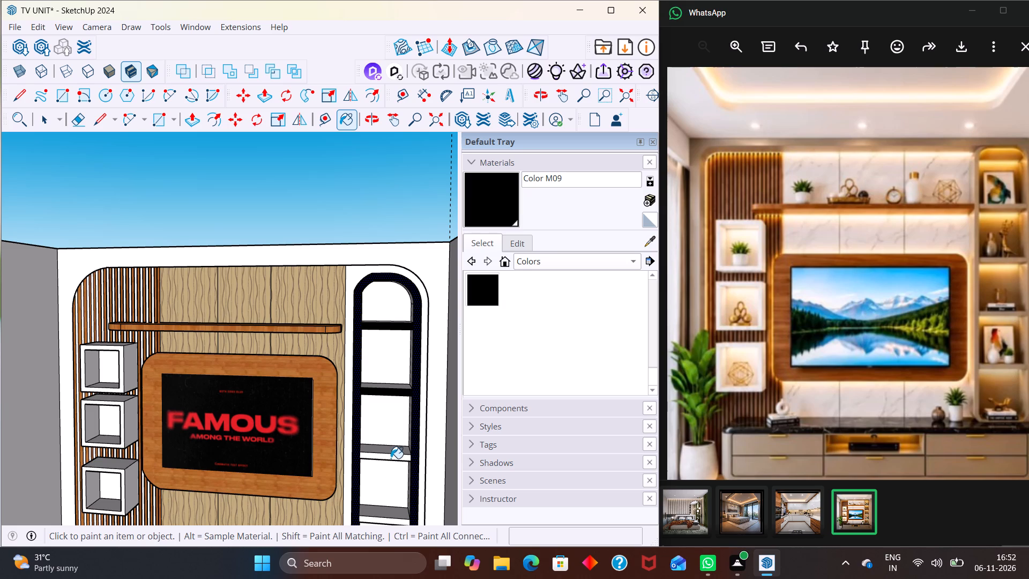
pyautogui.scroll(-5, 392, 386)
pyautogui.scroll(5, 377, 487)
pyautogui.click(389, 461)
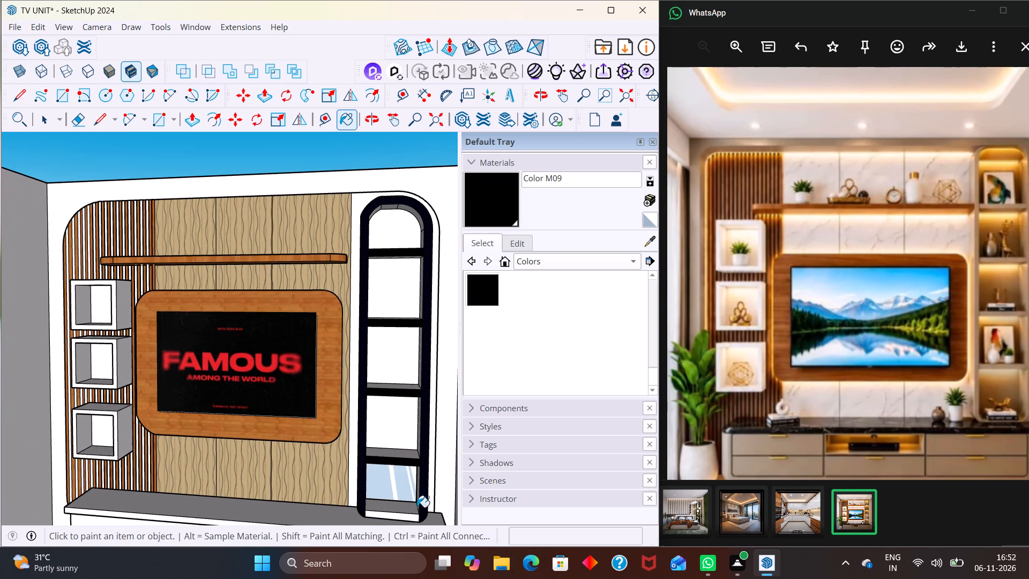
pyautogui.click(401, 517)
pyautogui.scroll(-9, 396, 427)
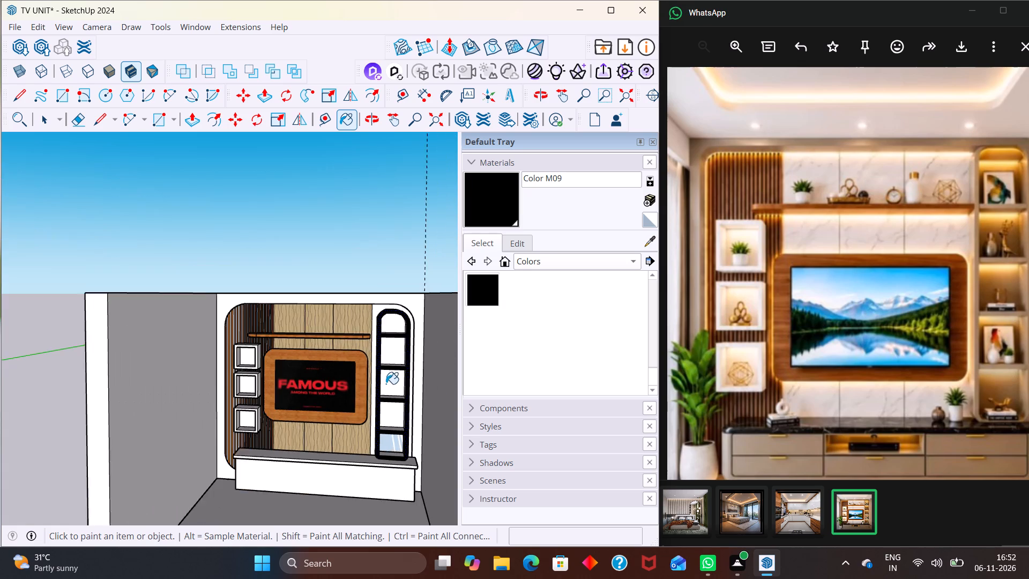
pyautogui.press('space')
pyautogui.click(334, 224)
# Examine the black arched shelf unit and the rest of the TV wall up close and from different angles.
pyautogui.moveTo(390, 270); pyautogui.dragTo(428, 303, button='middle')
pyautogui.scroll(-1, 406, 283)
pyautogui.scroll(2, 332, 320)
pyautogui.scroll(5, 381, 326)
pyautogui.moveTo(434, 422); pyautogui.dragTo(385, 350, button='middle')
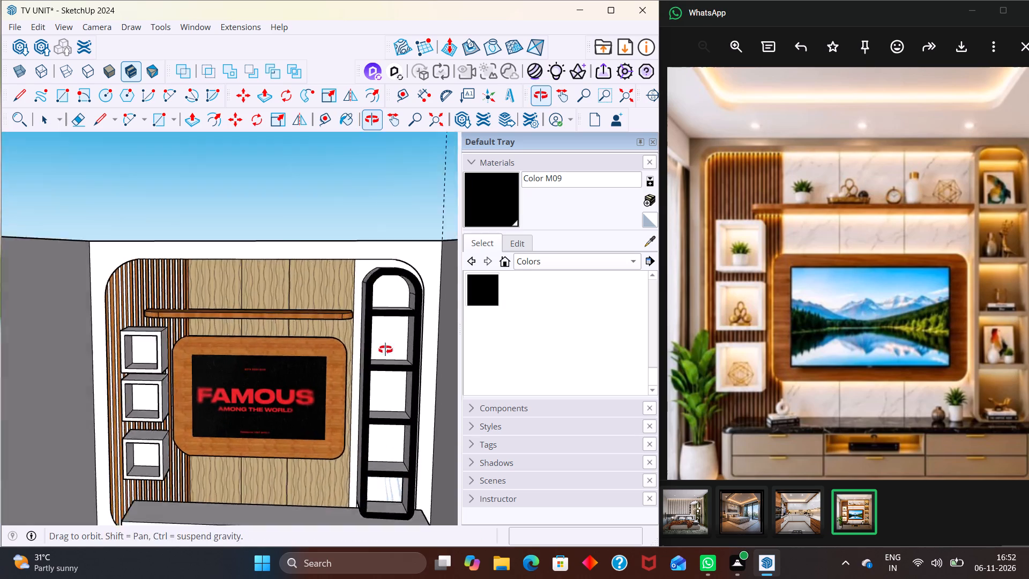
pyautogui.moveTo(385, 350); pyautogui.dragTo(354, 303, button='middle')
pyautogui.scroll(3, 349, 296)
pyautogui.scroll(-2, 329, 285)
pyautogui.moveTo(341, 295); pyautogui.dragTo(383, 319, button='middle')
pyautogui.moveTo(390, 326); pyautogui.dragTo(458, 398, button='middle')
pyautogui.scroll(-2, 364, 387)
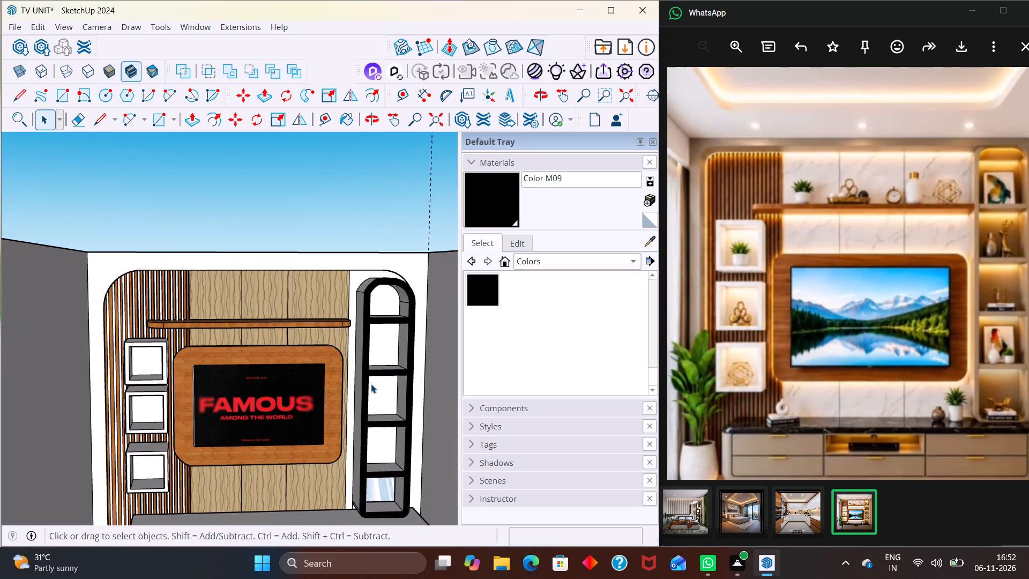
pyautogui.scroll(-1, 359, 382)
pyautogui.moveTo(259, 387); pyautogui.dragTo(246, 380, button='middle')
pyautogui.scroll(3, 190, 363)
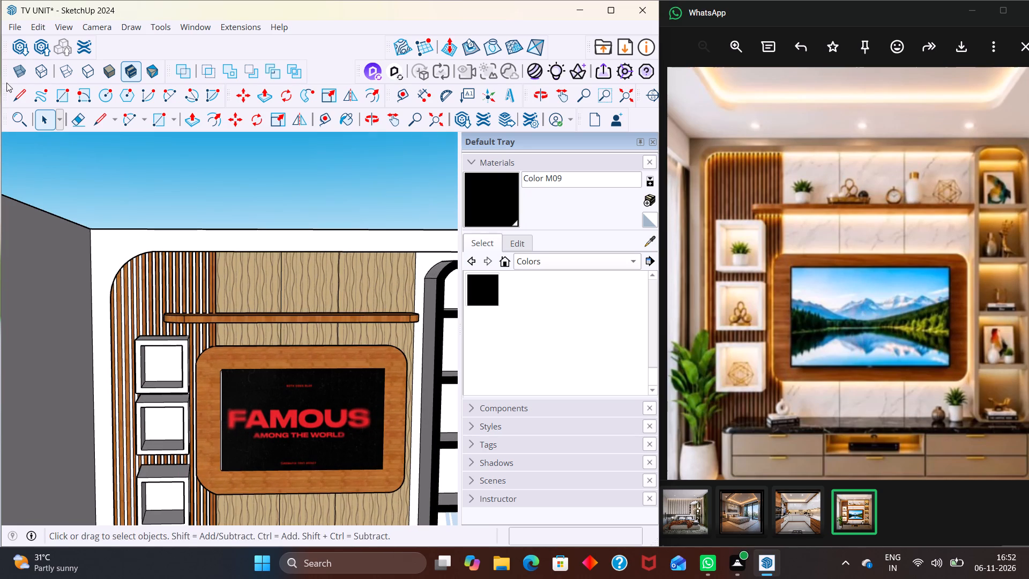
pyautogui.scroll(-6, 151, 335)
pyautogui.moveTo(218, 386); pyautogui.dragTo(115, 347, button='middle')
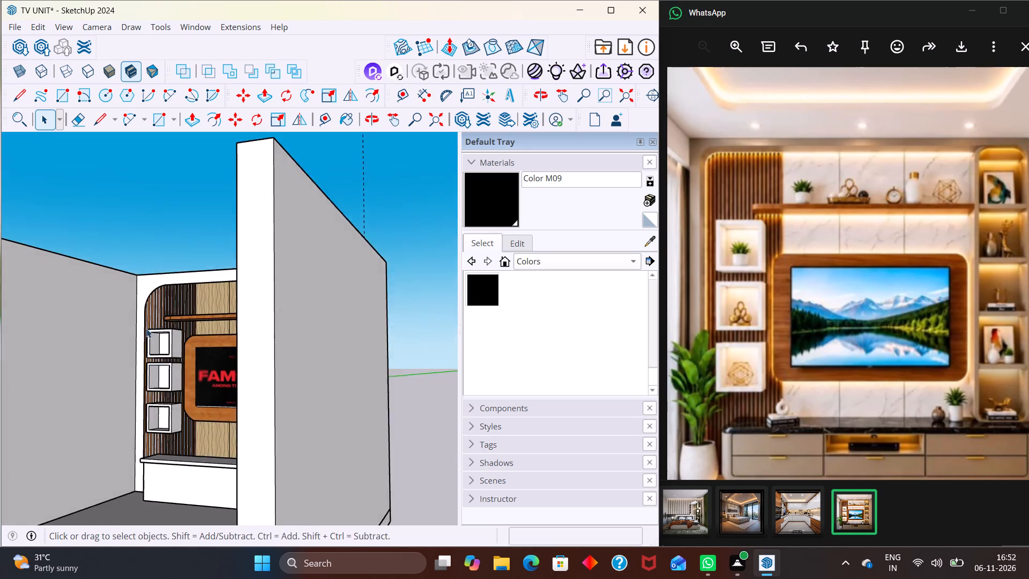
# Paint the top square display box on the slatted panel white with Color M00 and leave the Paint Bucket.
pyautogui.scroll(6, 149, 328)
pyautogui.moveTo(202, 348); pyautogui.dragTo(225, 339, button='middle')
pyautogui.click(576, 261)
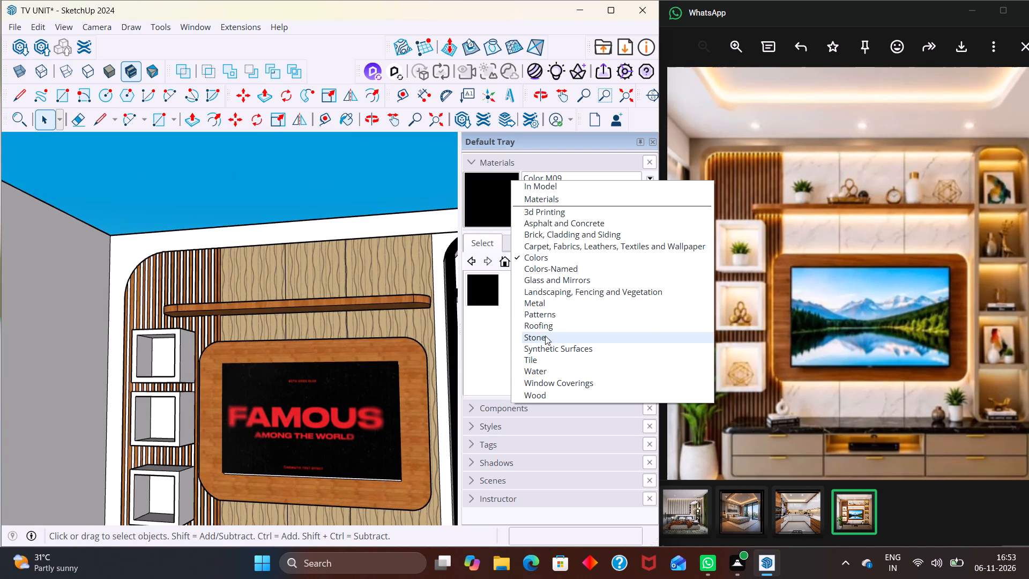
pyautogui.click(532, 255)
pyautogui.scroll(3, 541, 325)
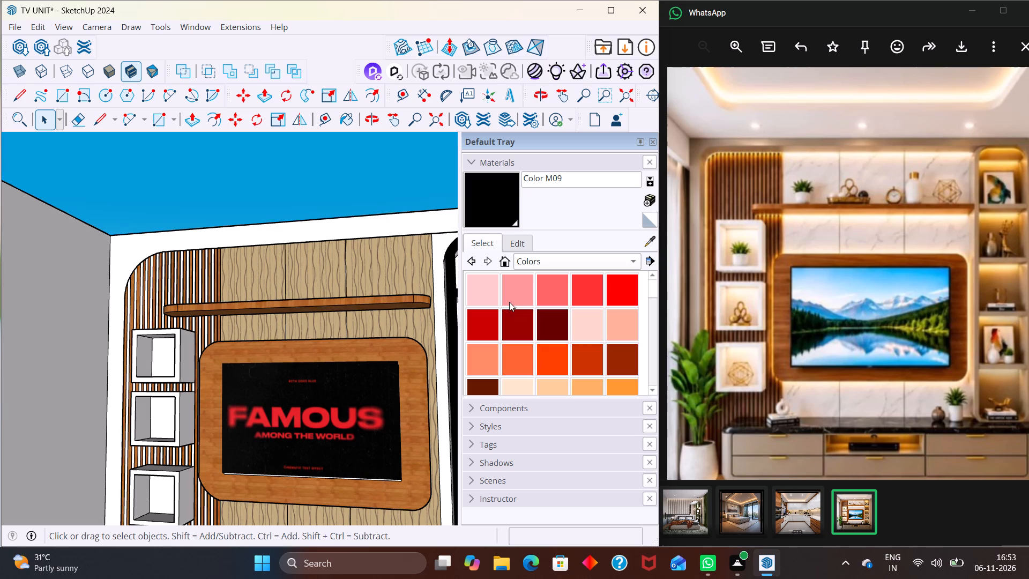
pyautogui.scroll(-18, 537, 329)
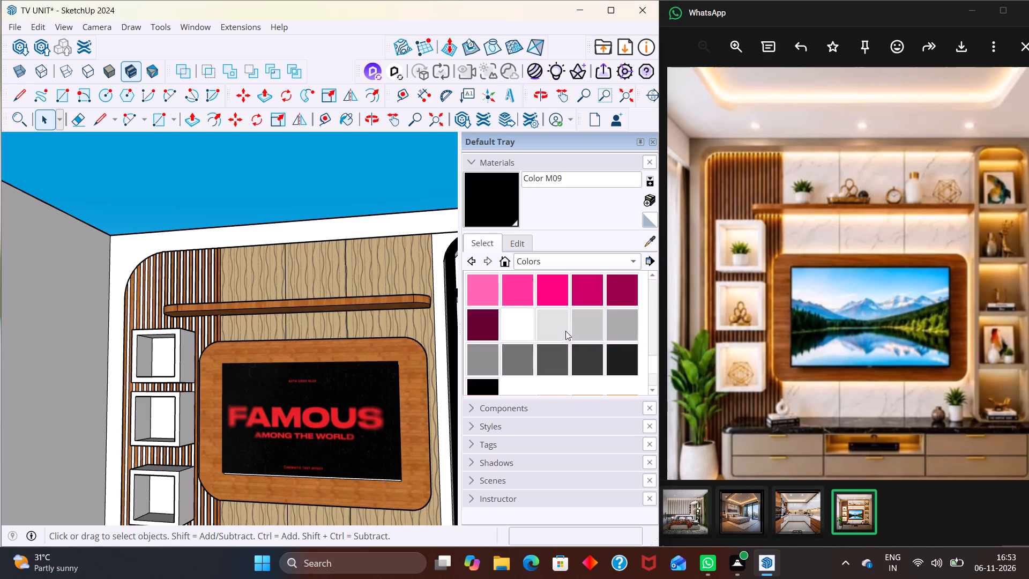
pyautogui.scroll(-6, 565, 331)
pyautogui.scroll(2, 546, 300)
pyautogui.click(526, 293)
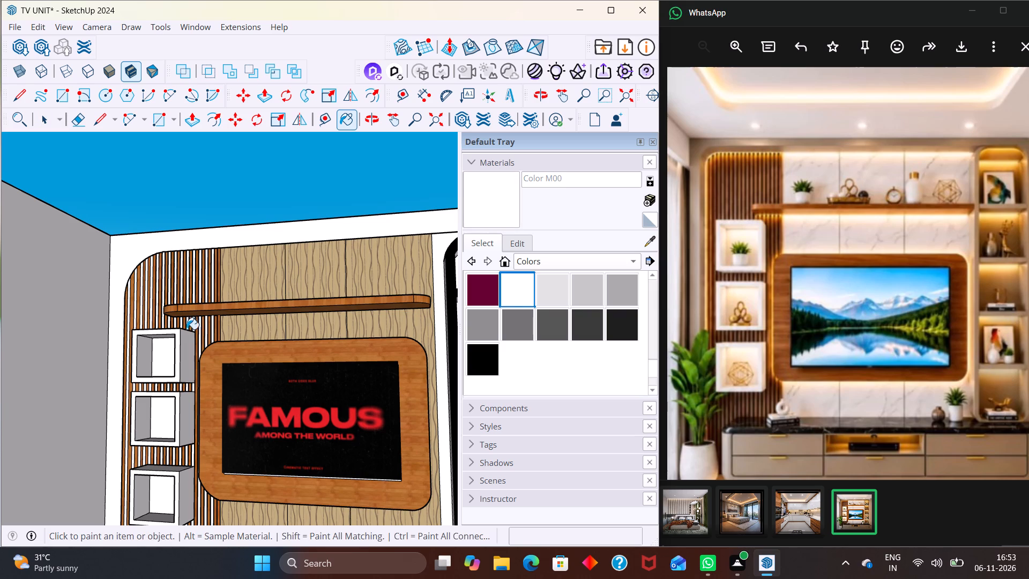
pyautogui.click(181, 335)
pyautogui.doubleClick(175, 332)
pyautogui.click(190, 350)
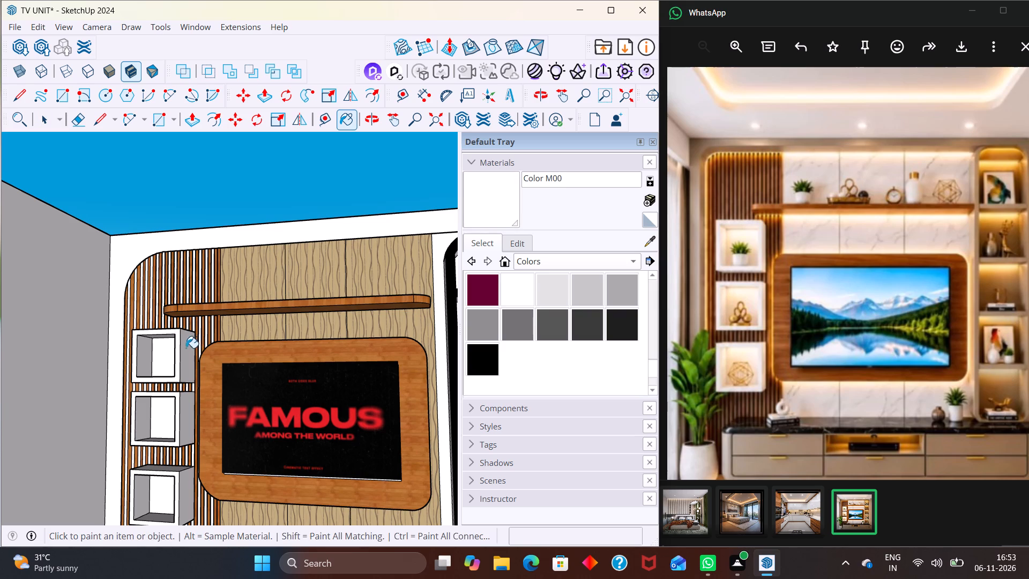
pyautogui.press('space')
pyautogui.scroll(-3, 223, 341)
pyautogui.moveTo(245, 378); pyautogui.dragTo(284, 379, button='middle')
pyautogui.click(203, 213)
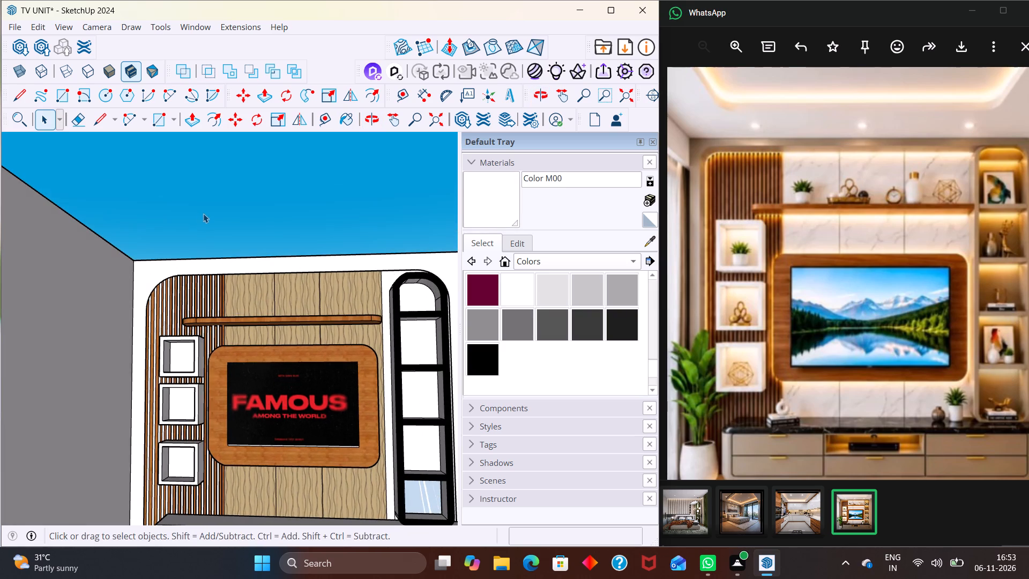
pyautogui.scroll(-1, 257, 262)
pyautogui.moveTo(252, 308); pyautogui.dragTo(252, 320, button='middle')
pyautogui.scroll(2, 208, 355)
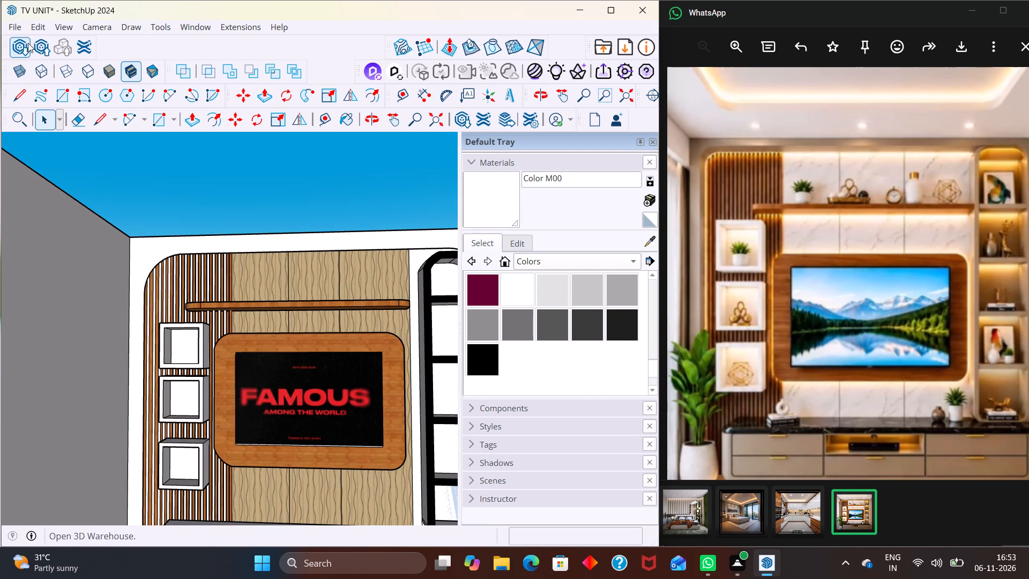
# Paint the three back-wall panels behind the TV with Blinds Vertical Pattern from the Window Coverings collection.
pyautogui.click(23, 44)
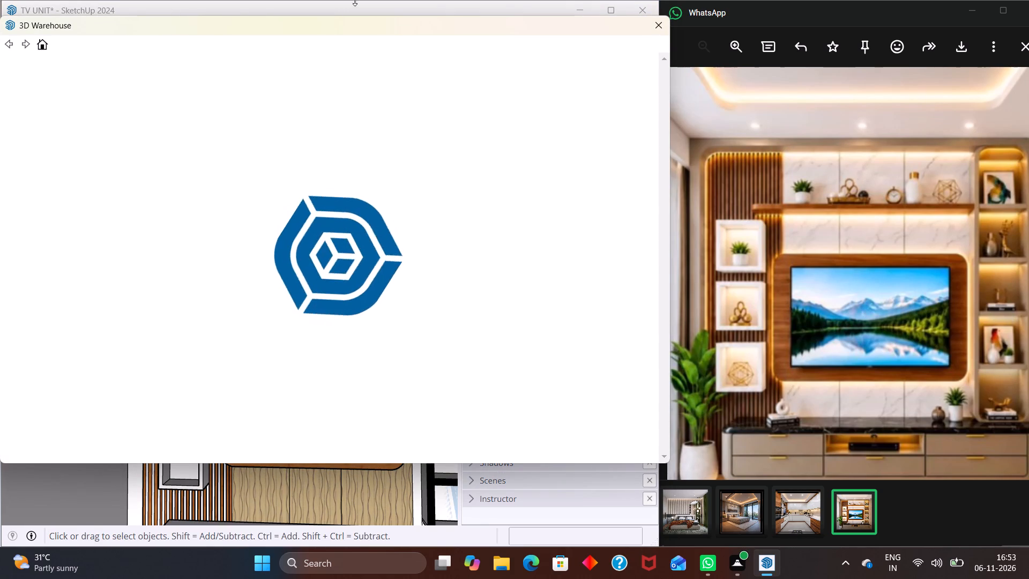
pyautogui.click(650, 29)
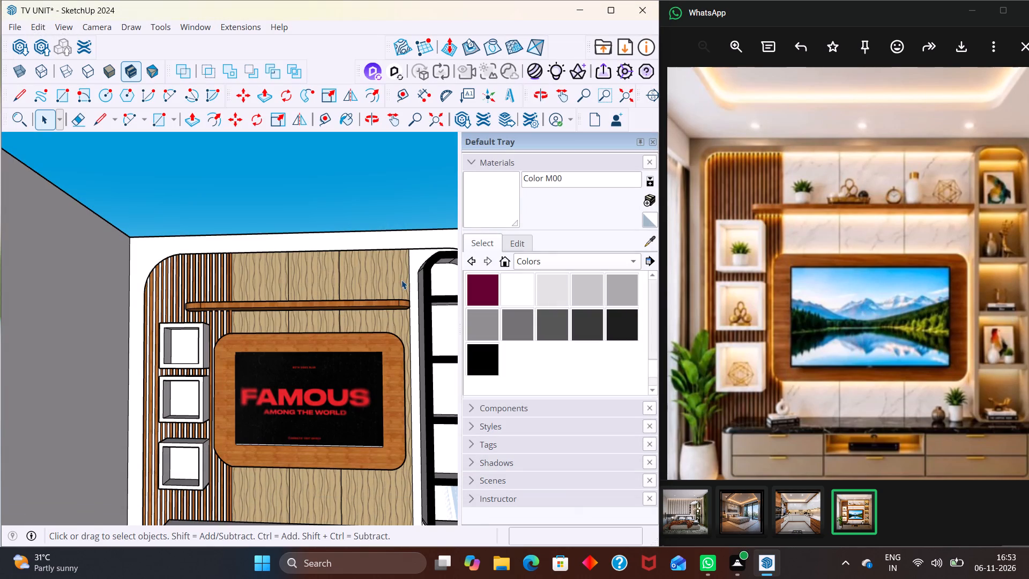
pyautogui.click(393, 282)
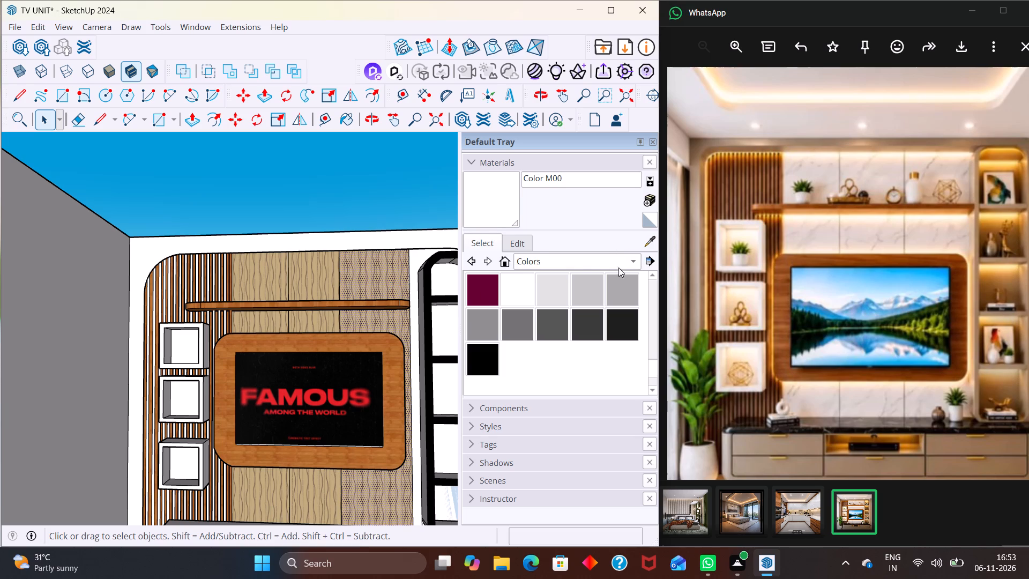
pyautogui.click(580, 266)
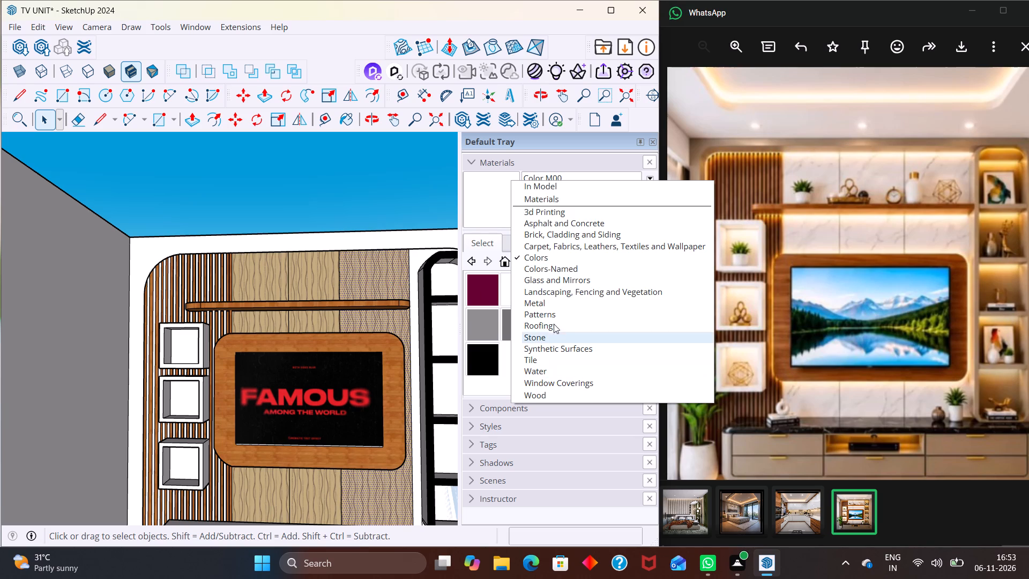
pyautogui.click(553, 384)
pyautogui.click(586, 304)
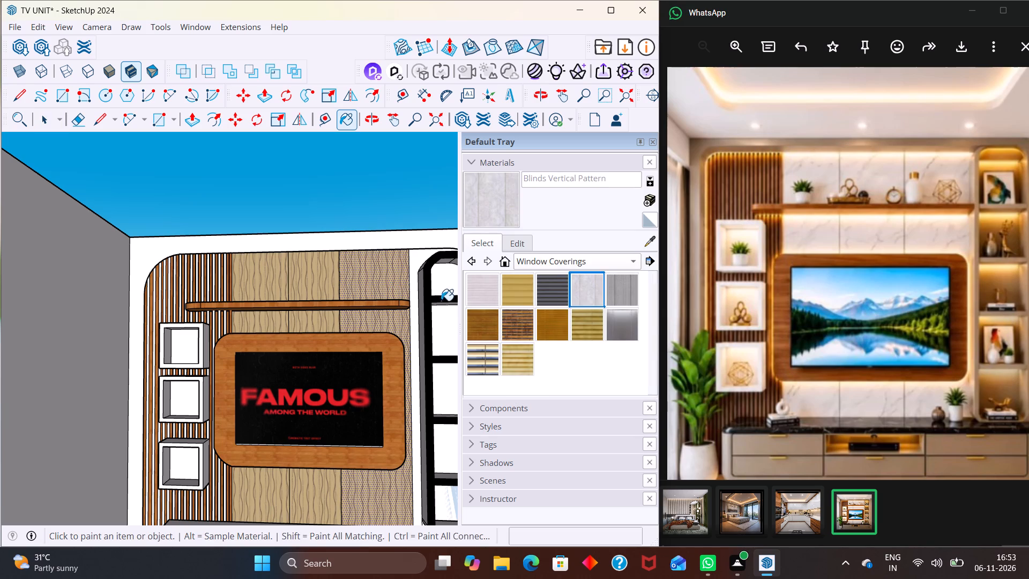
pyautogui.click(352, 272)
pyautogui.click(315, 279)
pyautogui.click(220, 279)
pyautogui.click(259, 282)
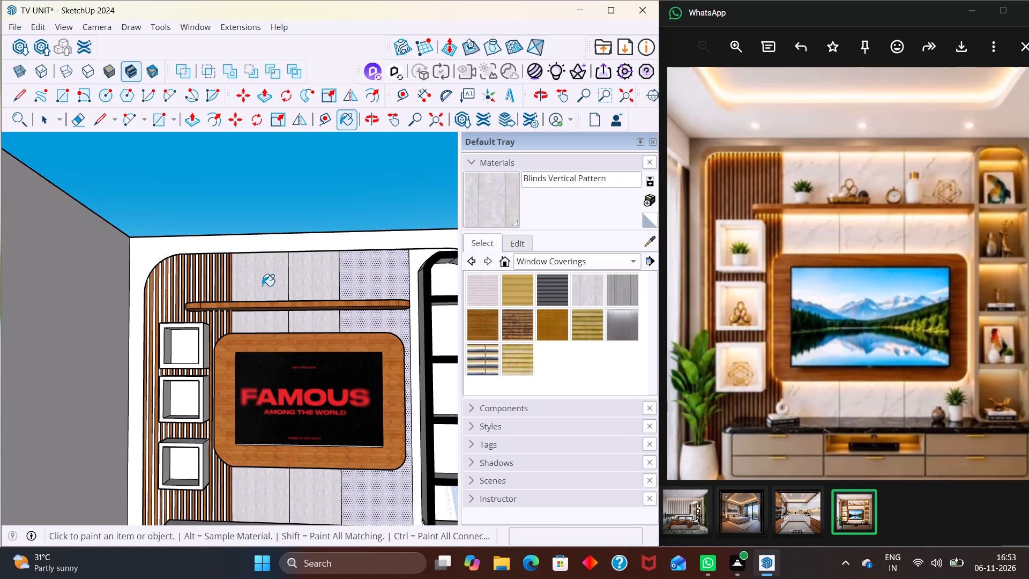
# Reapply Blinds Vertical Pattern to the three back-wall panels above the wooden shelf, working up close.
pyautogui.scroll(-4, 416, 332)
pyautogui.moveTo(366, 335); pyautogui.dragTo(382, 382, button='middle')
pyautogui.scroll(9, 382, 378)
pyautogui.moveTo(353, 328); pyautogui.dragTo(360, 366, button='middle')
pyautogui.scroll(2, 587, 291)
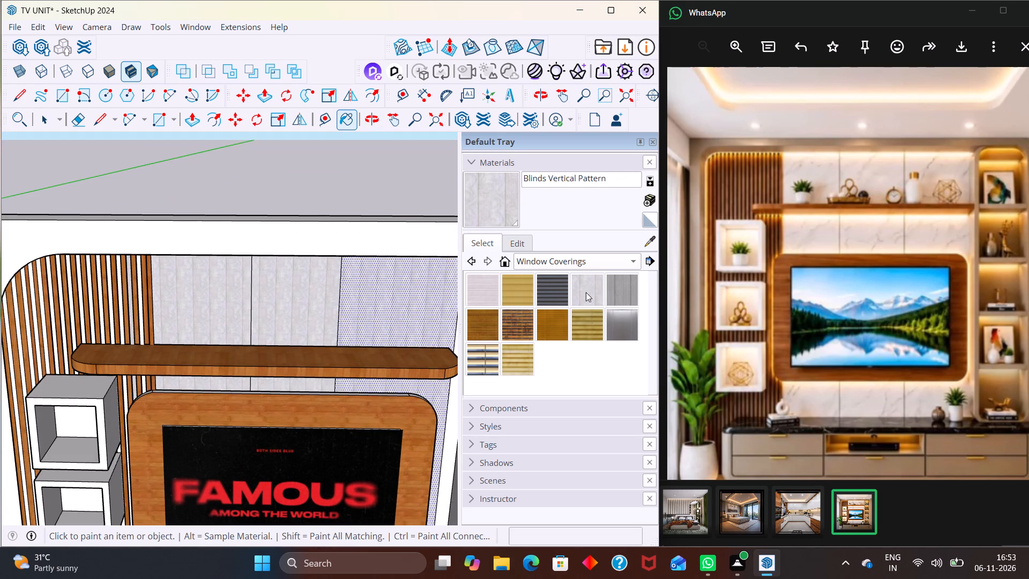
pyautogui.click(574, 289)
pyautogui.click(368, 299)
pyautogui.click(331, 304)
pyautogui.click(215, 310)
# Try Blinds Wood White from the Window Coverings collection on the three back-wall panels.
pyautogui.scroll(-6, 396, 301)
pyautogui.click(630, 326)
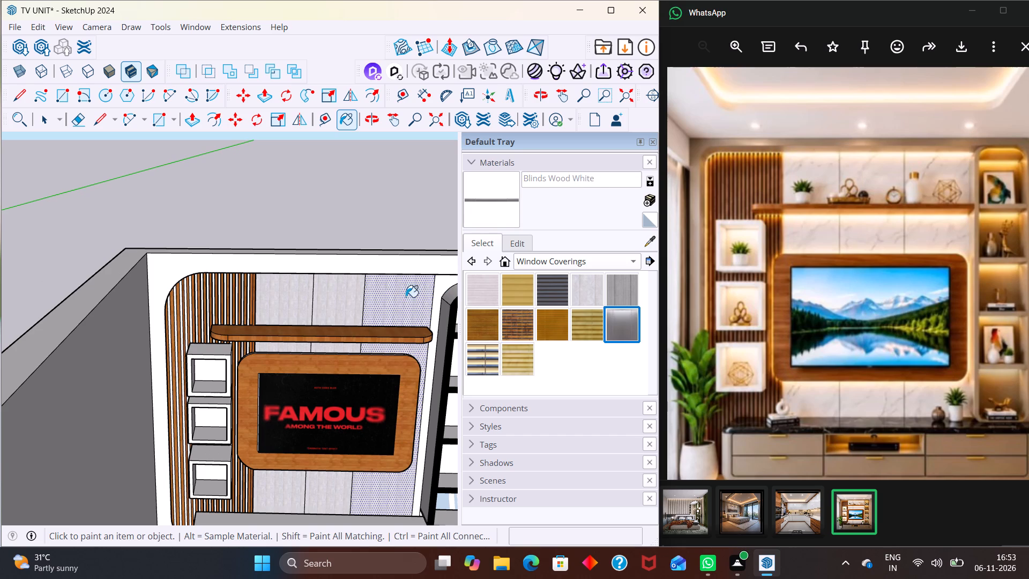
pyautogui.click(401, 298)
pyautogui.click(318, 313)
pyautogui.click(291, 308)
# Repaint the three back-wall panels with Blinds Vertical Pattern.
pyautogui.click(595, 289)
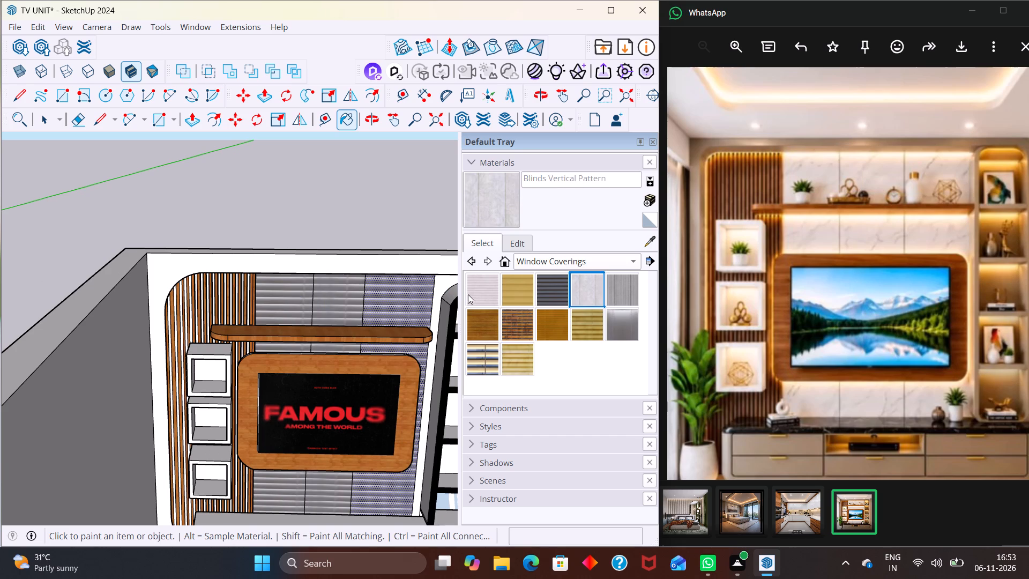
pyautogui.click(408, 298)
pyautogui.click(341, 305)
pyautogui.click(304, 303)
# Sample the white Lorraine marble material from the loose rectangular tile lying outside the room.
pyautogui.scroll(-4, 309, 294)
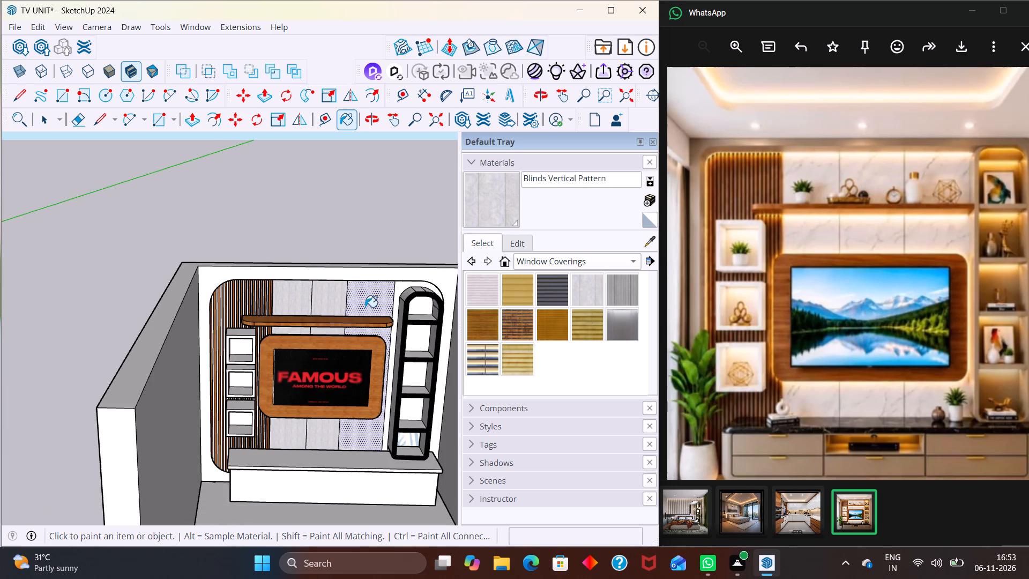
pyautogui.scroll(-8, 363, 308)
pyautogui.scroll(-2, 363, 383)
pyautogui.moveTo(365, 383); pyautogui.dragTo(285, 372, button='middle')
pyautogui.scroll(-4, 289, 371)
pyautogui.scroll(2, 437, 437)
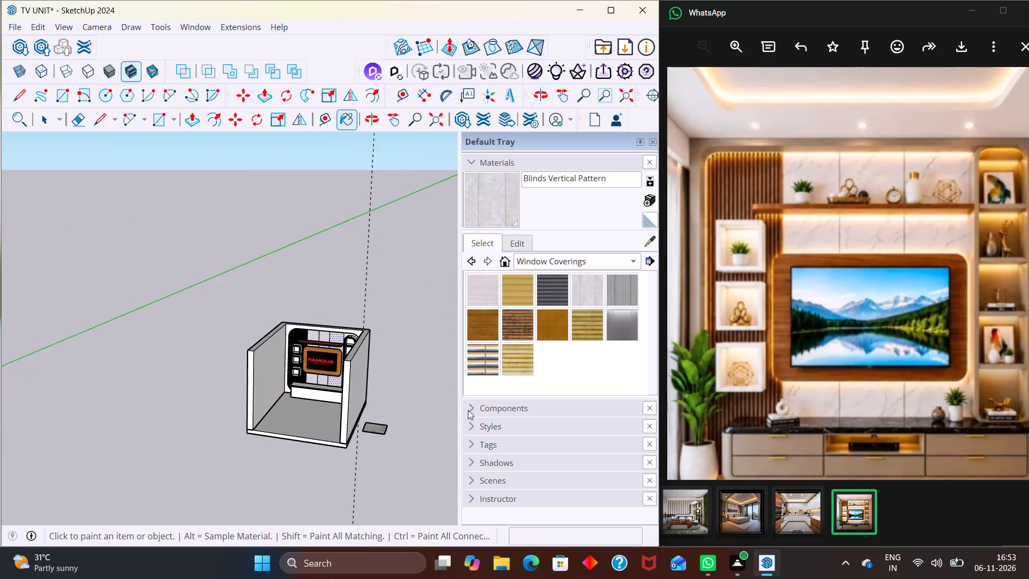
pyautogui.scroll(1, 468, 410)
pyautogui.click(643, 243)
pyautogui.scroll(4, 432, 419)
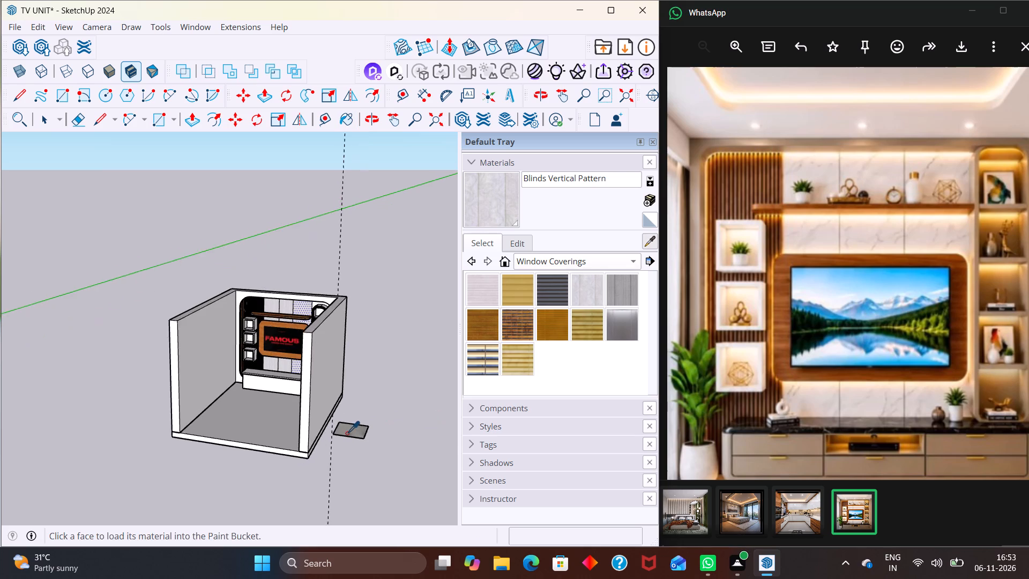
pyautogui.scroll(4, 347, 433)
pyautogui.moveTo(352, 439); pyautogui.dragTo(366, 493, button='middle')
pyautogui.scroll(4, 362, 478)
pyautogui.click(353, 442)
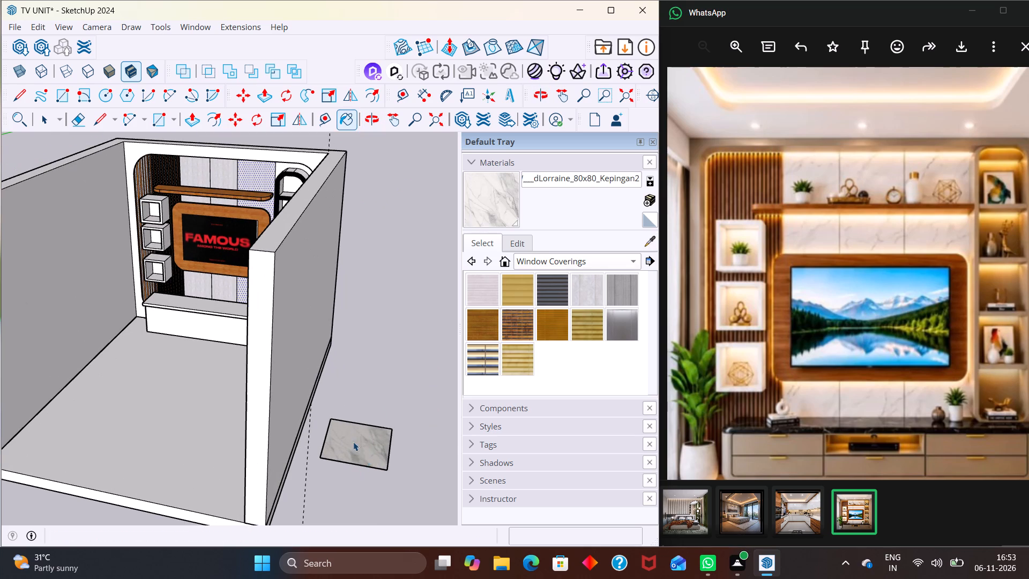
pyautogui.press('space')
pyautogui.click(351, 448)
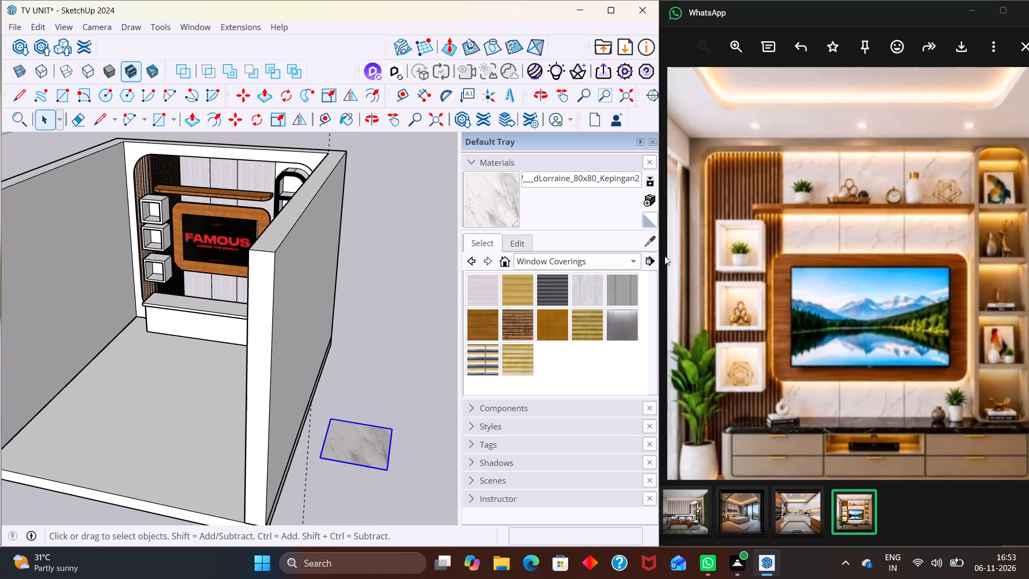
pyautogui.click(649, 242)
pyautogui.click(372, 441)
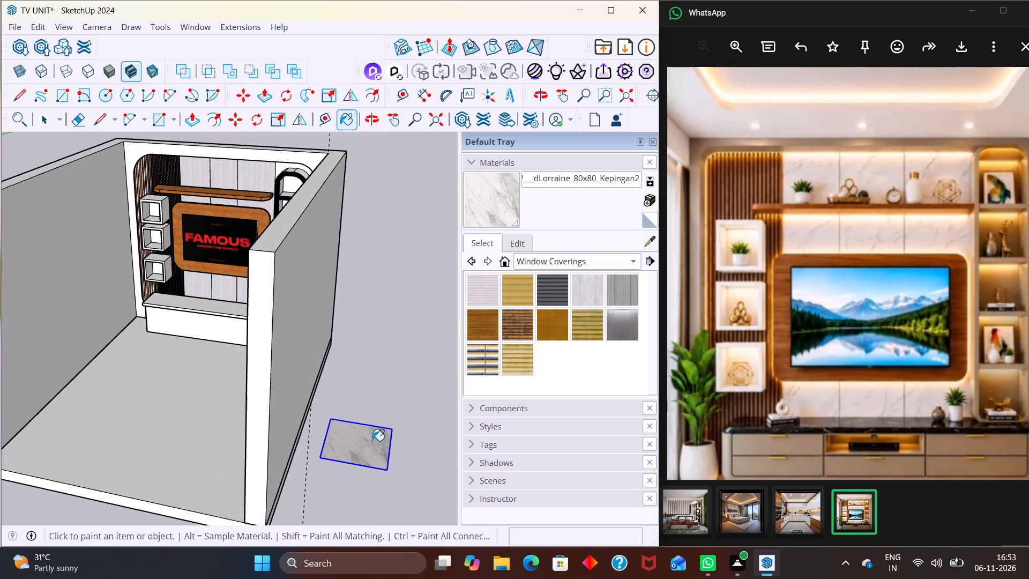
# Paint the three back-wall panels behind the TV with the sampled white marble, leave the Paint Bucket and clear the selection.
pyautogui.scroll(-2, 372, 441)
pyautogui.scroll(2, 290, 216)
pyautogui.click(274, 206)
pyautogui.moveTo(282, 215); pyautogui.dragTo(324, 207, button='middle')
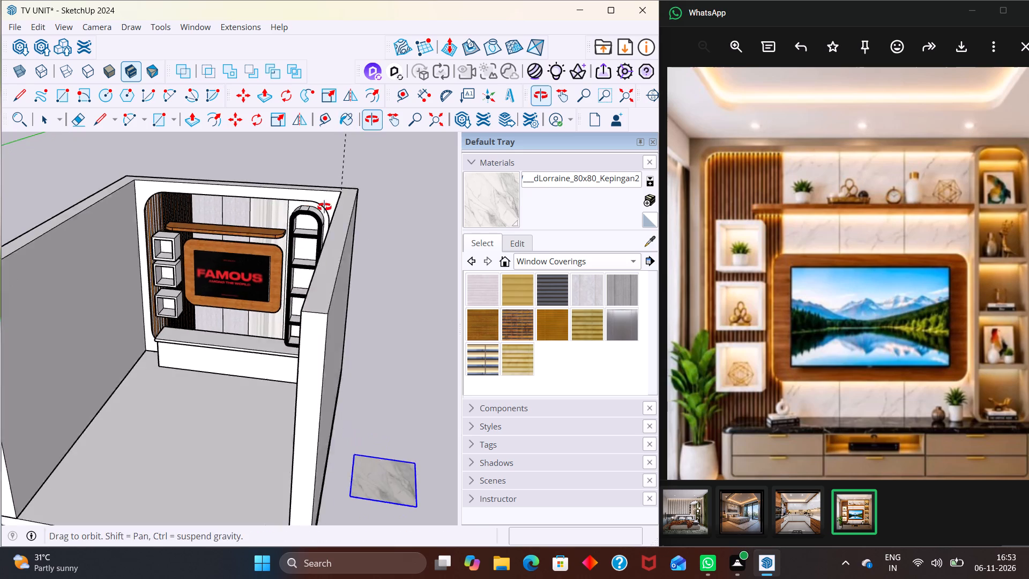
pyautogui.moveTo(324, 207); pyautogui.dragTo(340, 206, button='middle')
pyautogui.click(226, 211)
pyautogui.click(207, 214)
pyautogui.scroll(-4, 231, 210)
pyautogui.press('space')
pyautogui.click(350, 198)
# Search 3D Warehouse for "SMALL PLANT".
pyautogui.moveTo(289, 318); pyautogui.dragTo(282, 267, button='middle')
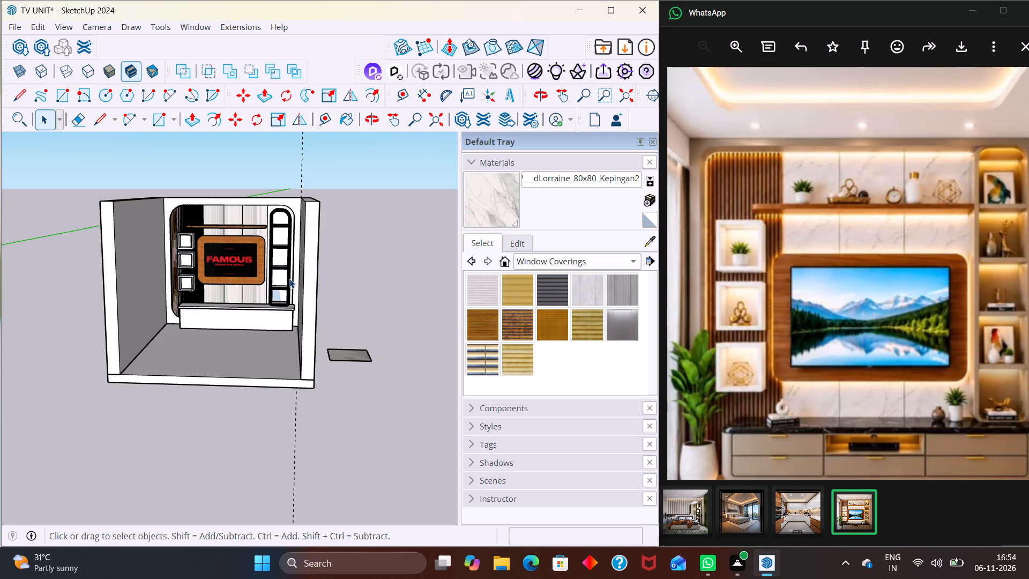
pyautogui.scroll(8, 240, 320)
pyautogui.moveTo(227, 274); pyautogui.dragTo(206, 337, button='middle')
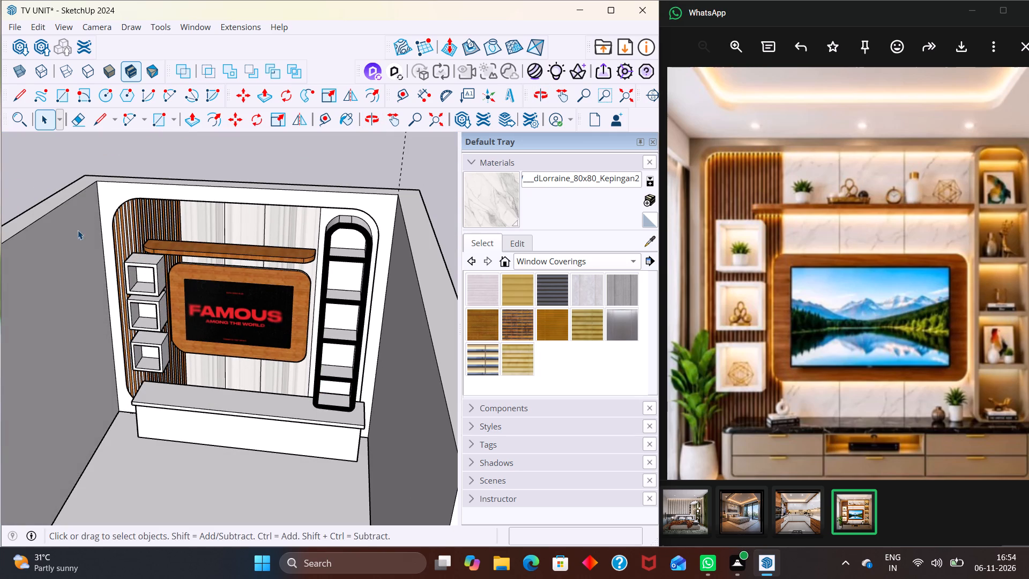
pyautogui.click(20, 40)
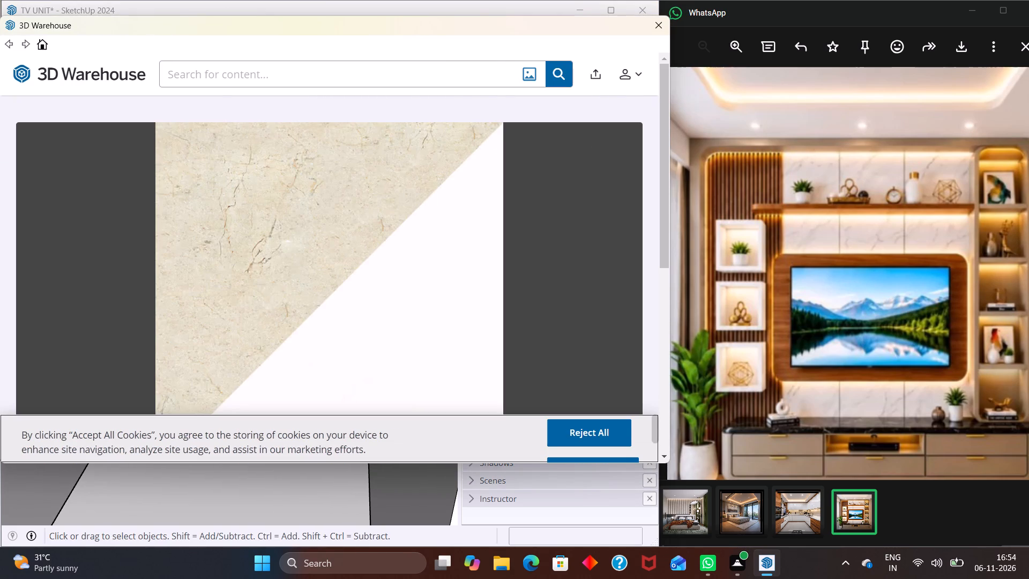
pyautogui.click(218, 72)
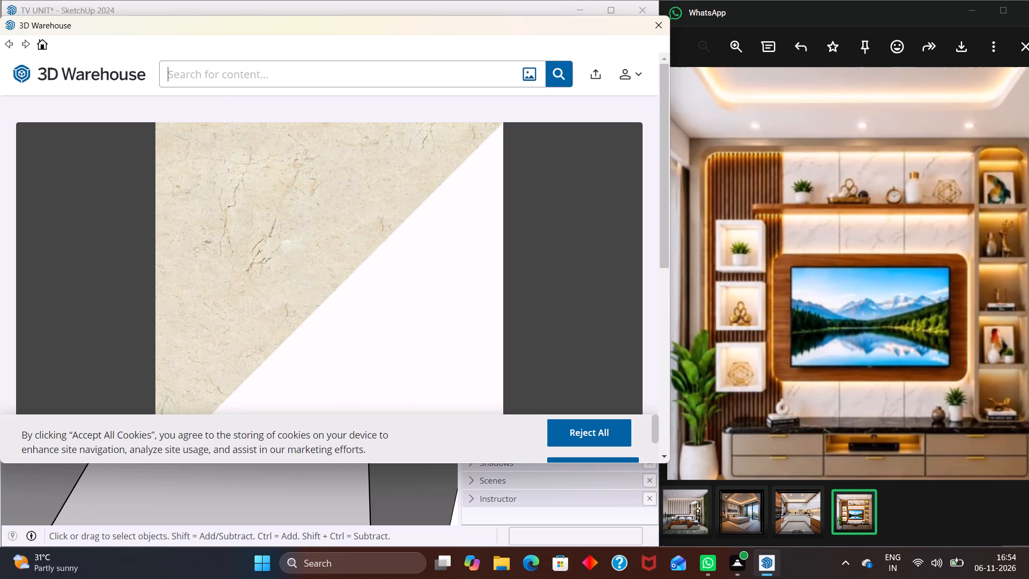
pyautogui.write('SMALL PLANT')
pyautogui.press('Return')
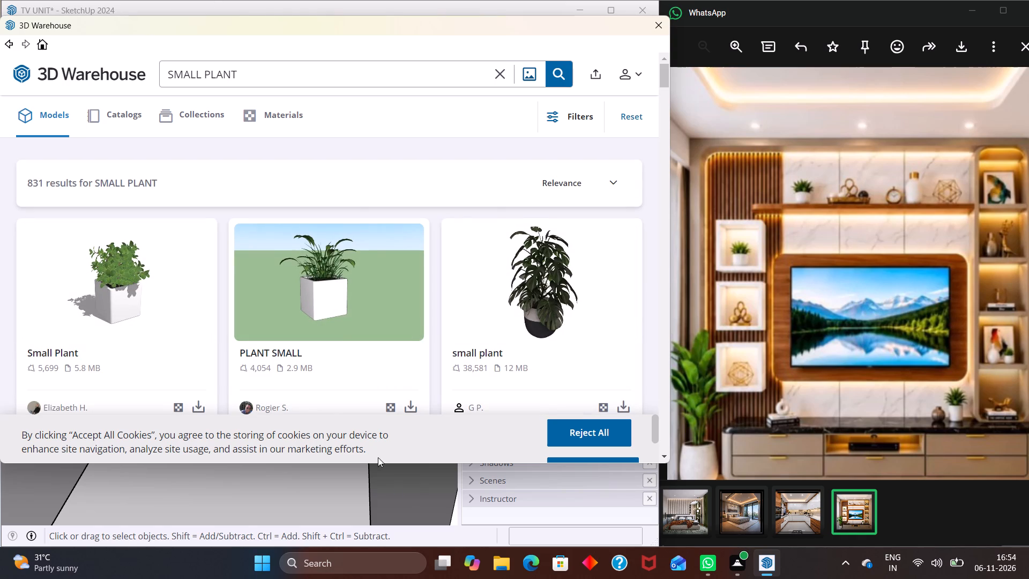
# Find the Small Plant for Nightstand model among the search results and load it directly into the model.
pyautogui.scroll(-4, 339, 336)
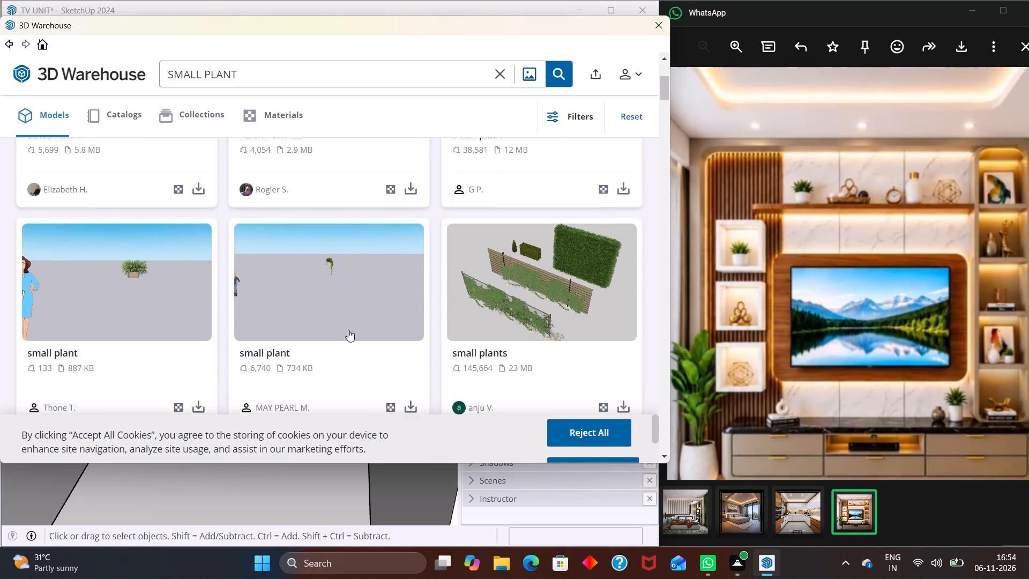
pyautogui.scroll(-9, 348, 330)
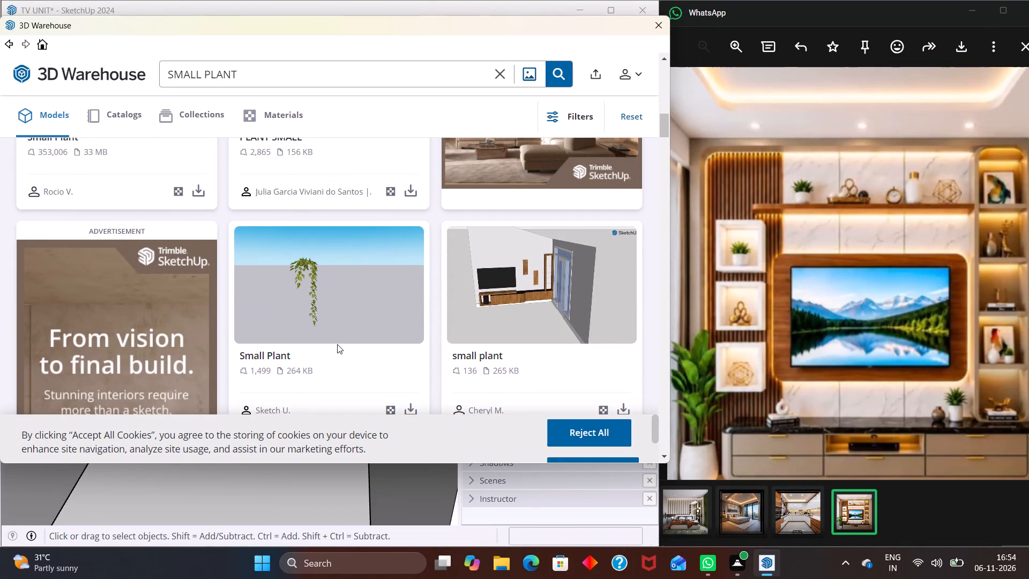
pyautogui.scroll(-1, 365, 329)
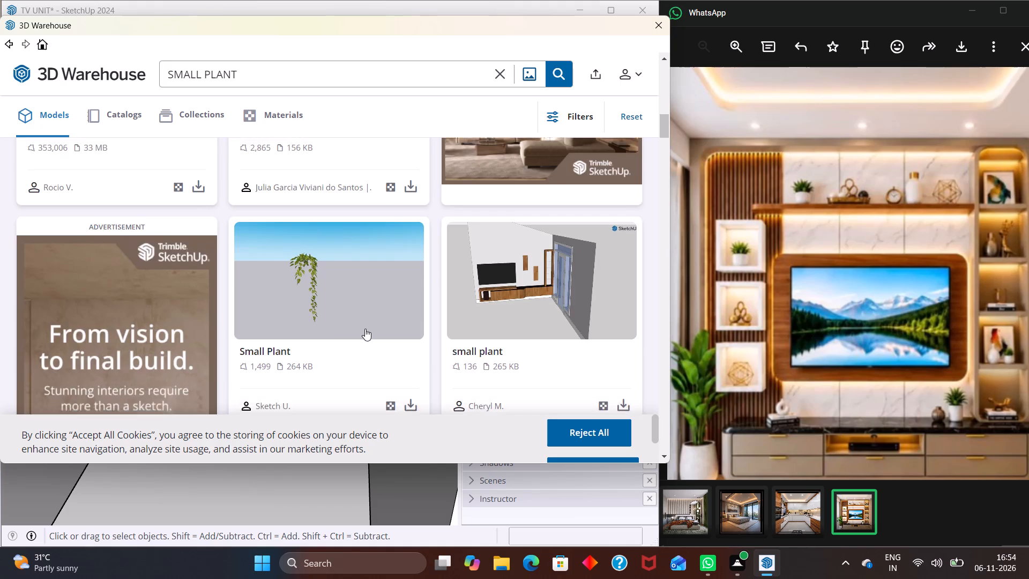
pyautogui.scroll(-7, 365, 329)
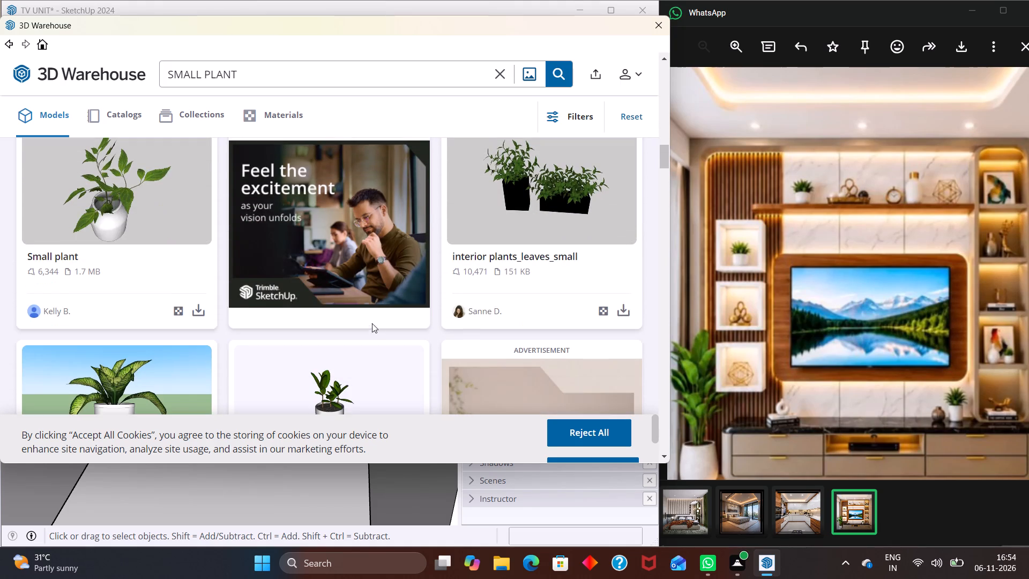
pyautogui.scroll(-8, 373, 327)
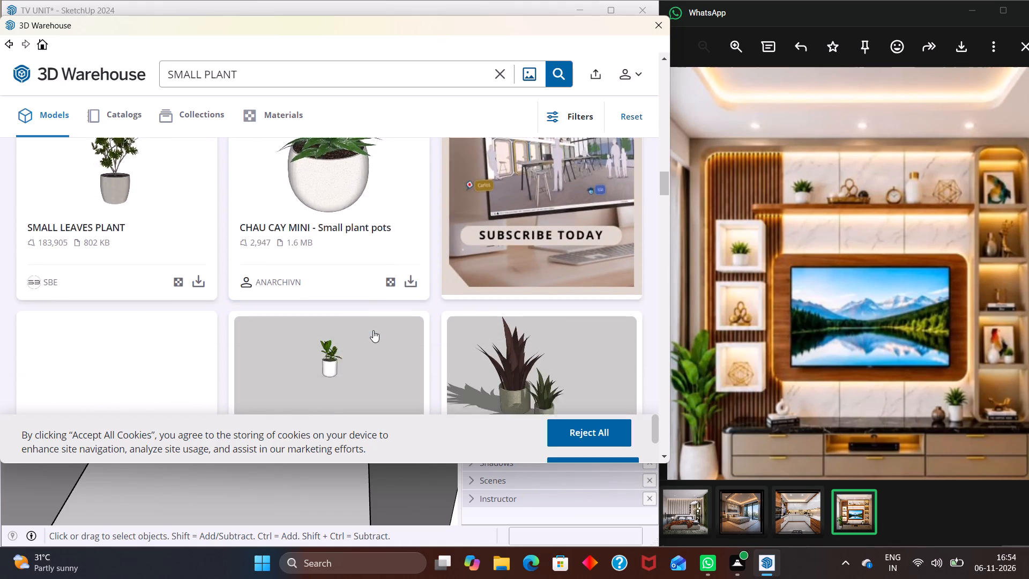
pyautogui.scroll(-2, 373, 330)
pyautogui.scroll(2, 370, 334)
pyautogui.scroll(-2, 341, 328)
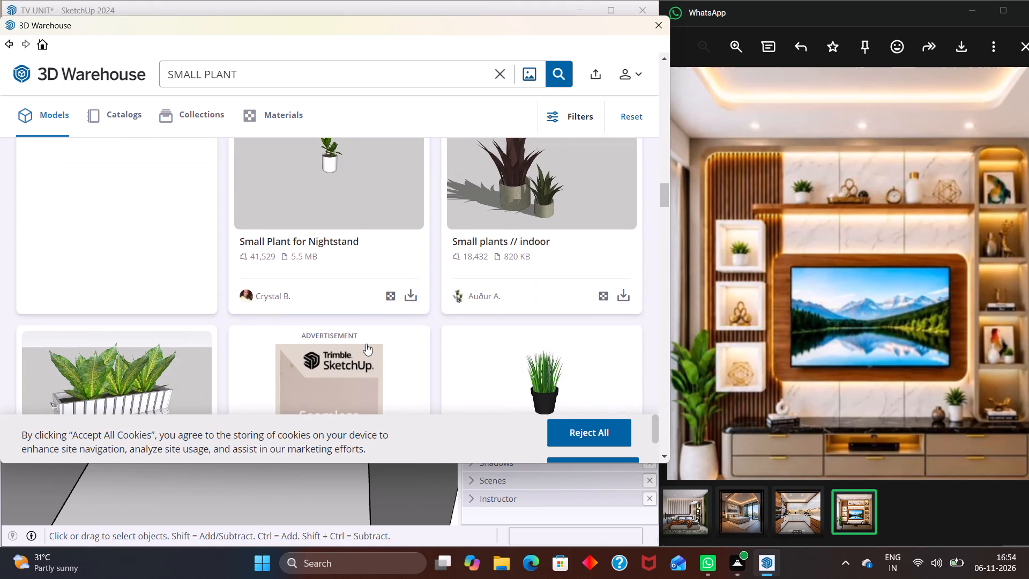
pyautogui.click(408, 301)
pyautogui.click(290, 256)
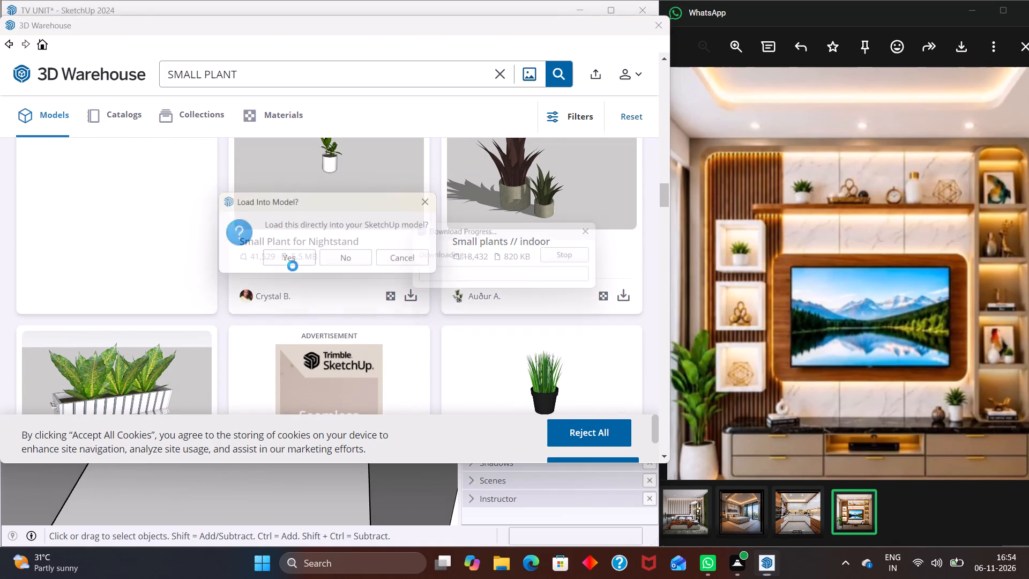
pyautogui.scroll(-3, 309, 299)
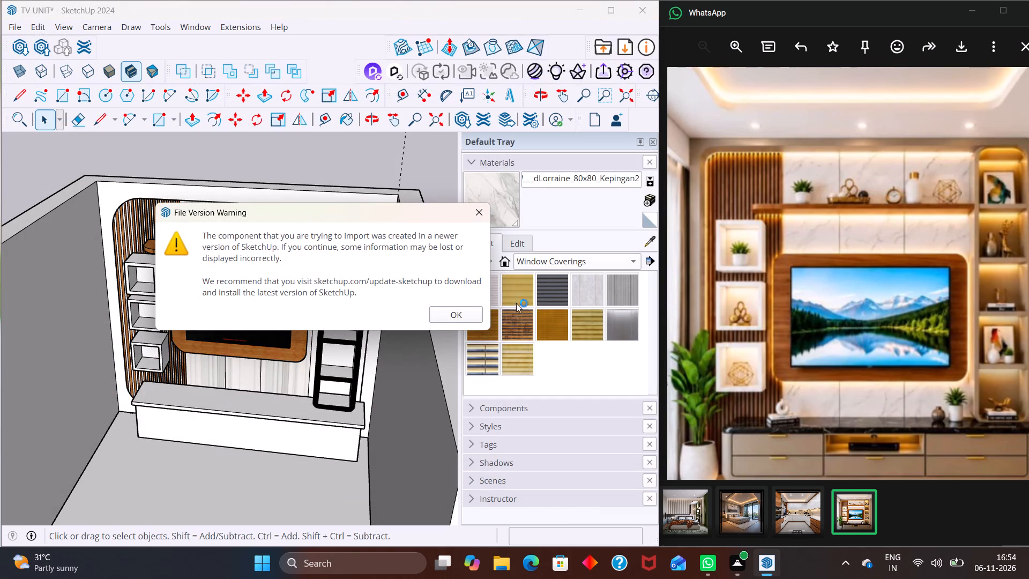
pyautogui.click(468, 319)
# Place the loaded potted plant on the floor of the uppermost white display box beside the TV and clear the selection.
pyautogui.scroll(-3, 351, 353)
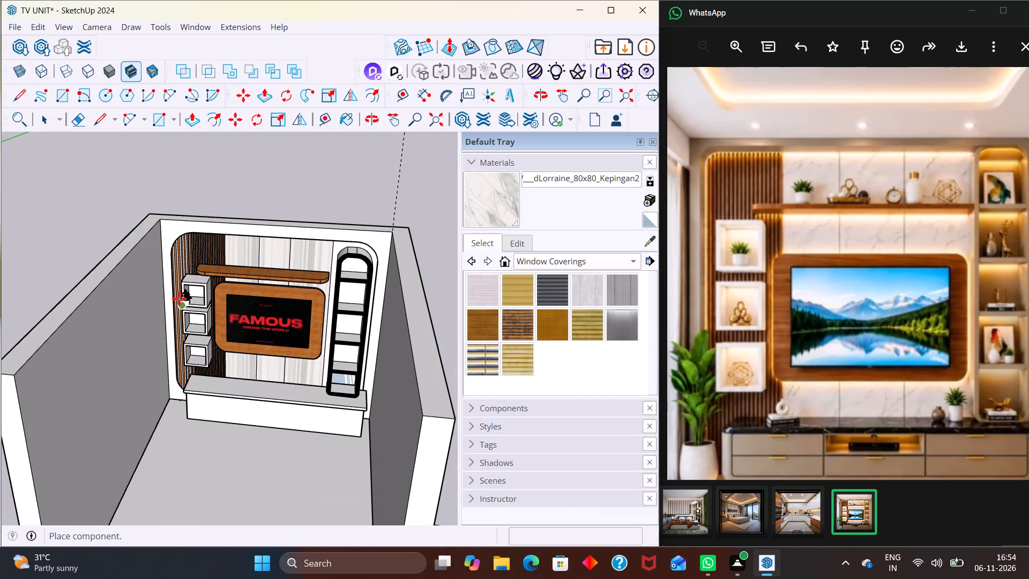
pyautogui.scroll(11, 179, 297)
pyautogui.moveTo(206, 340); pyautogui.dragTo(244, 278, button='middle')
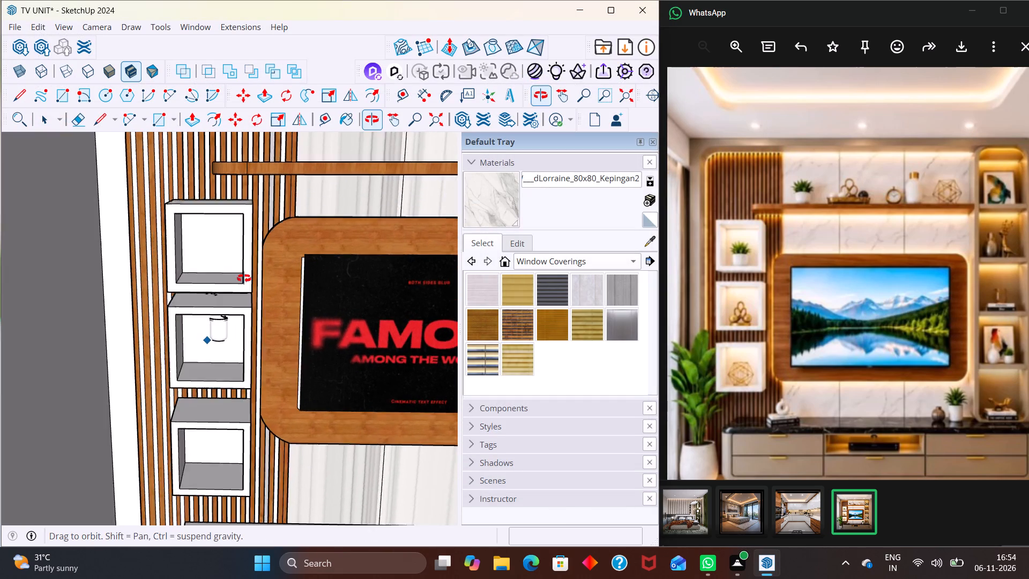
pyautogui.moveTo(244, 278); pyautogui.dragTo(241, 265, button='middle')
pyautogui.scroll(5, 234, 263)
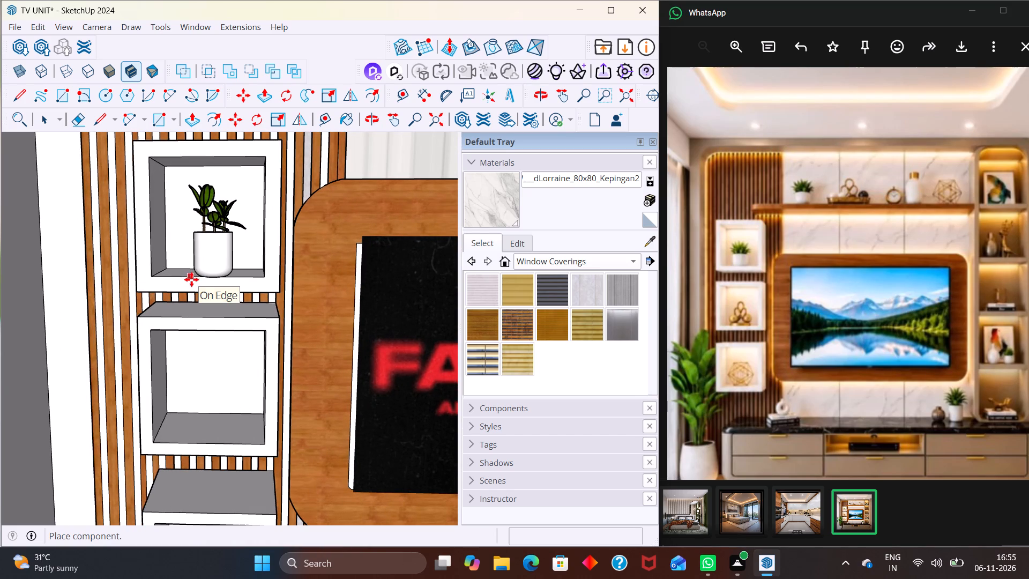
pyautogui.moveTo(185, 288); pyautogui.dragTo(155, 408, button='middle')
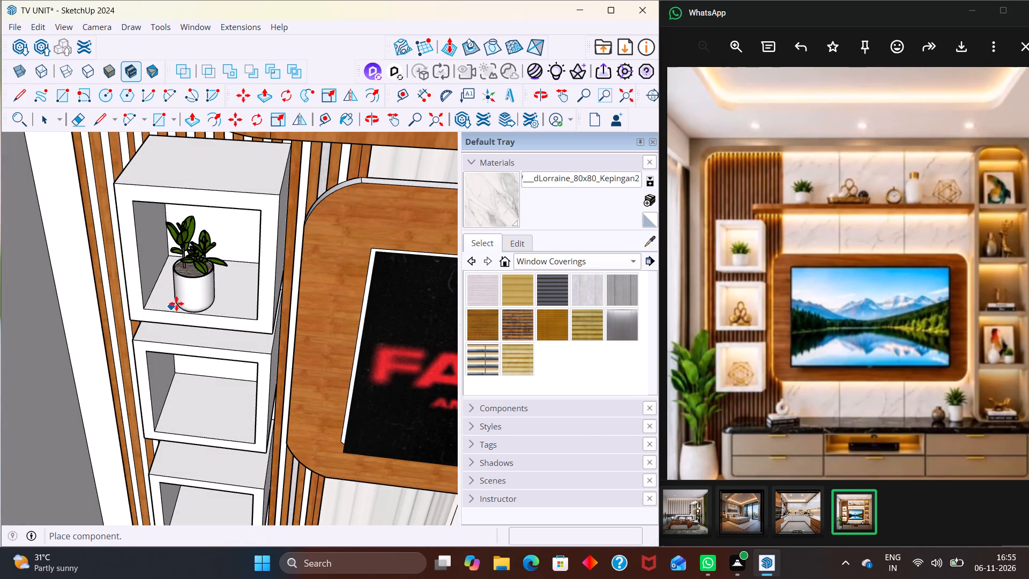
pyautogui.click(184, 292)
pyautogui.scroll(-9, 209, 313)
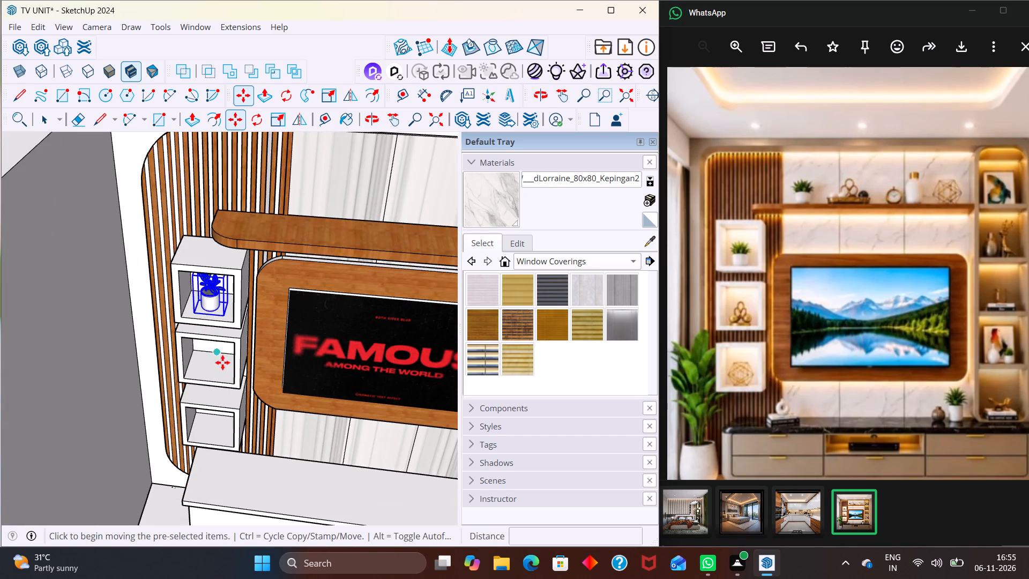
pyautogui.moveTo(222, 360); pyautogui.dragTo(225, 296, button='middle')
pyautogui.scroll(-9, 226, 297)
pyautogui.press('space')
pyautogui.moveTo(277, 345); pyautogui.dragTo(288, 316, button='middle')
pyautogui.scroll(-1, 277, 346)
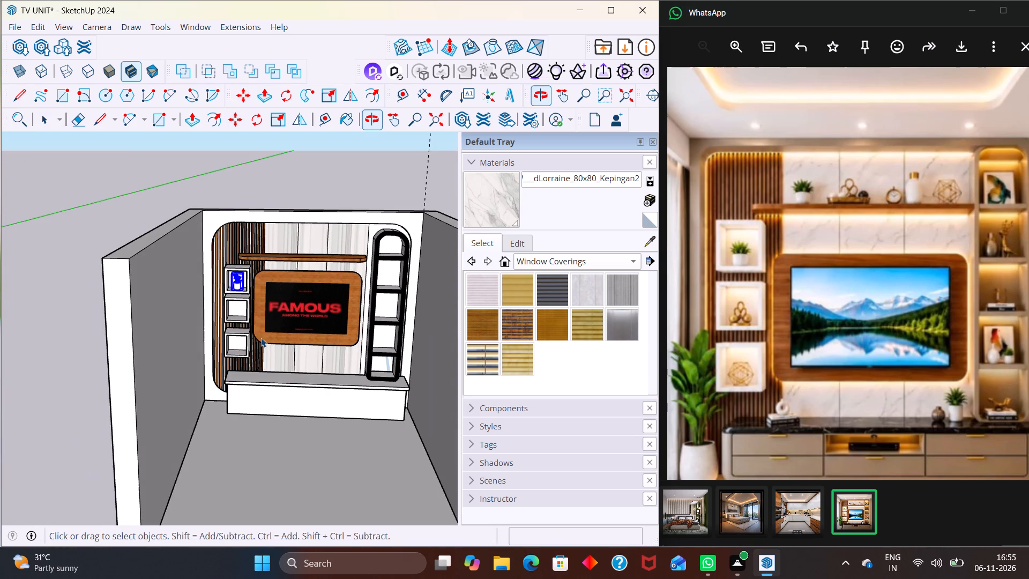
pyautogui.click(63, 371)
pyautogui.scroll(7, 187, 315)
pyautogui.moveTo(249, 301); pyautogui.dragTo(214, 271, button='middle')
pyautogui.scroll(5, 258, 236)
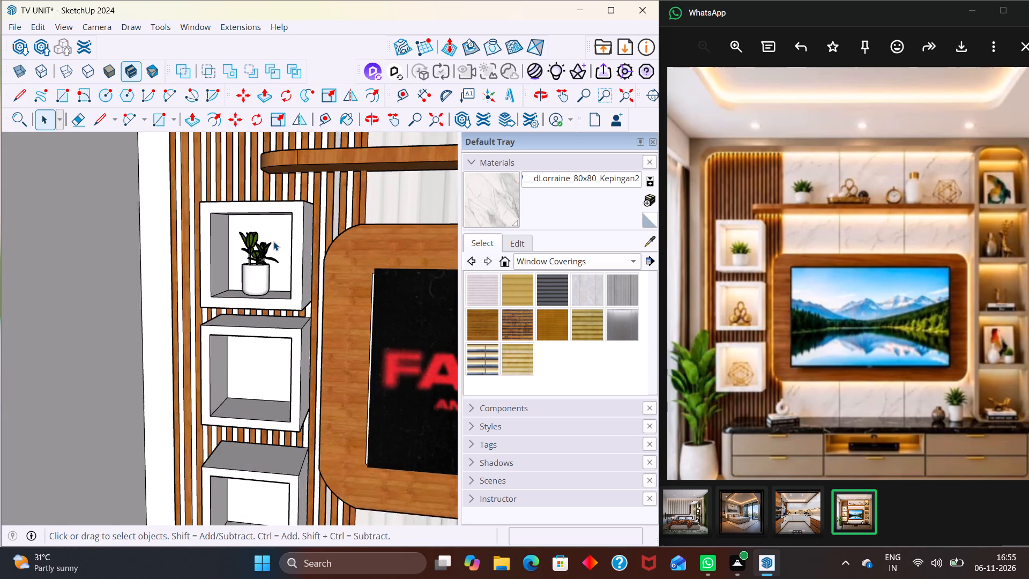
pyautogui.scroll(3, 273, 241)
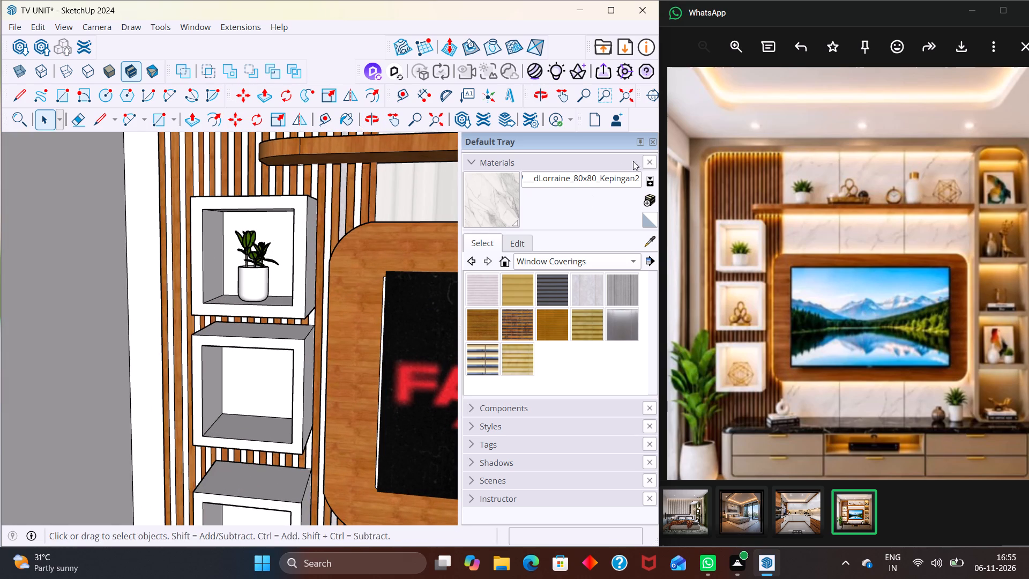
# Reopen 3D Warehouse and look through the "SMALL PLANT" results for another small decorative plant that suits the TV unit.
pyautogui.click(29, 41)
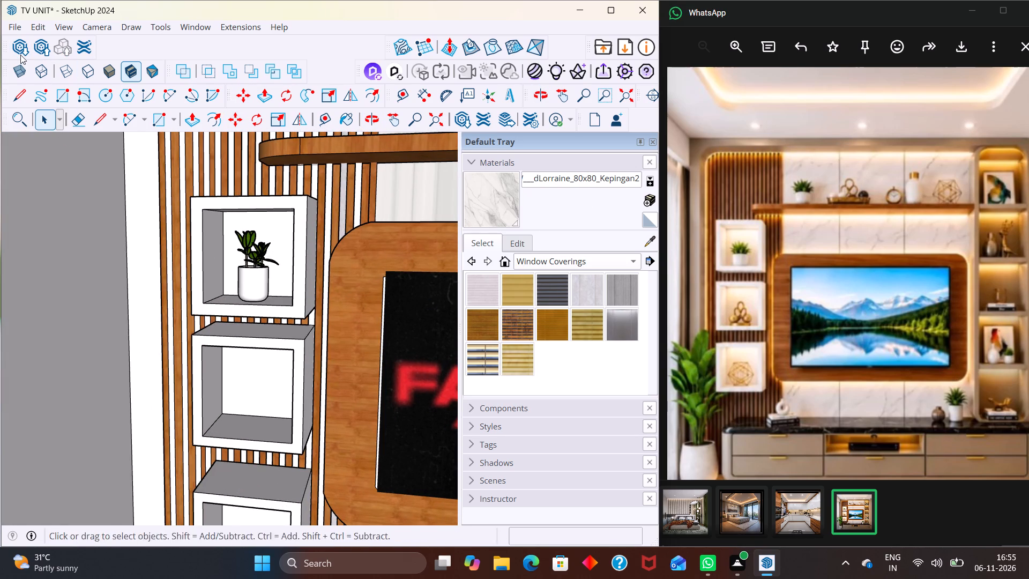
pyautogui.click(17, 43)
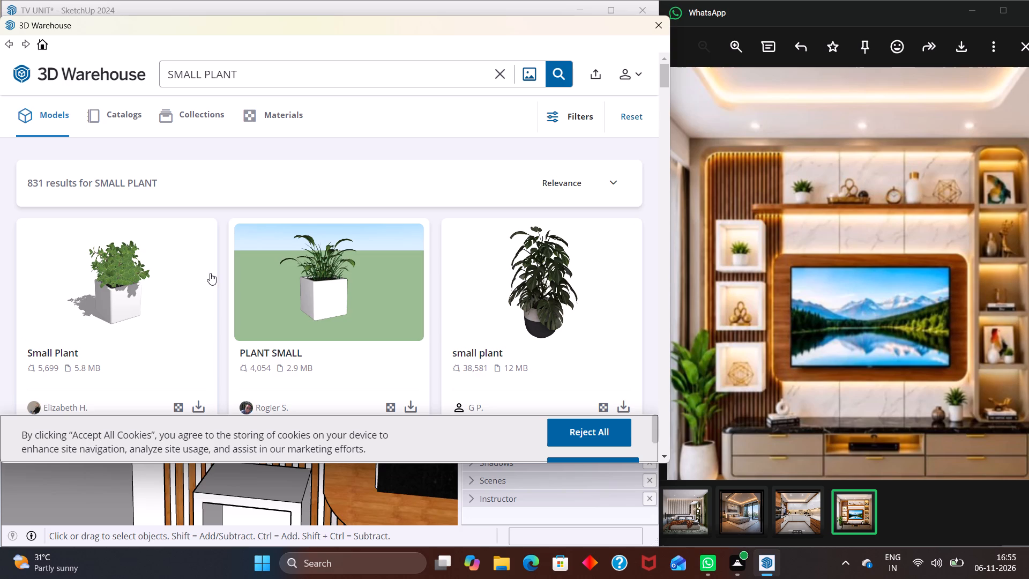
pyautogui.scroll(-8, 210, 273)
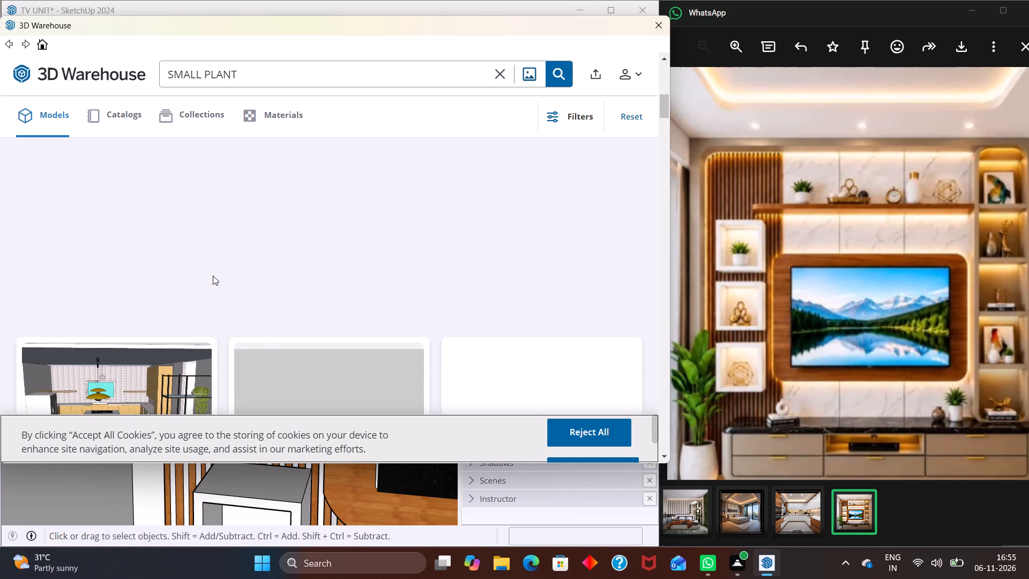
pyautogui.scroll(-9, 213, 276)
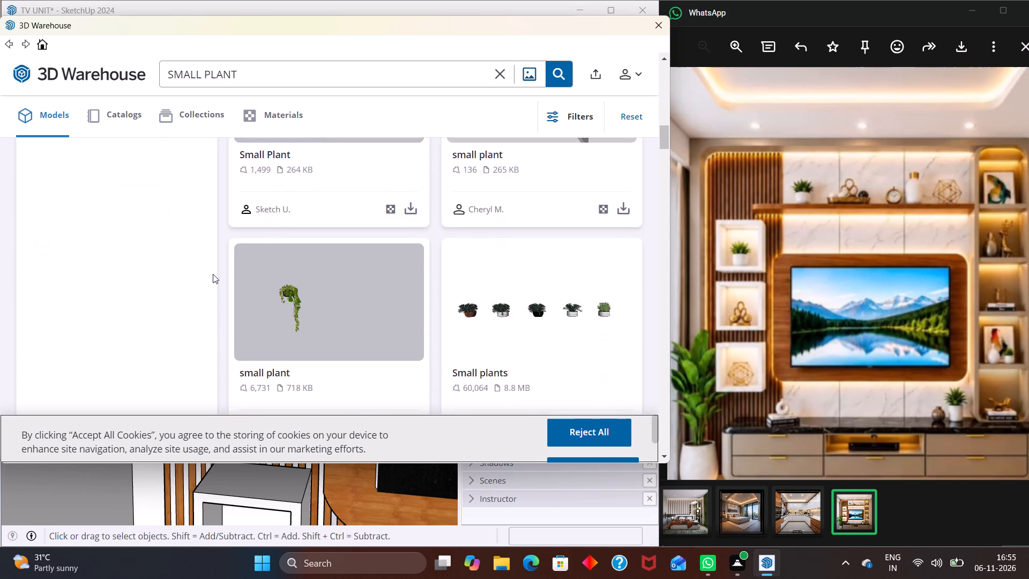
pyautogui.scroll(-7, 213, 274)
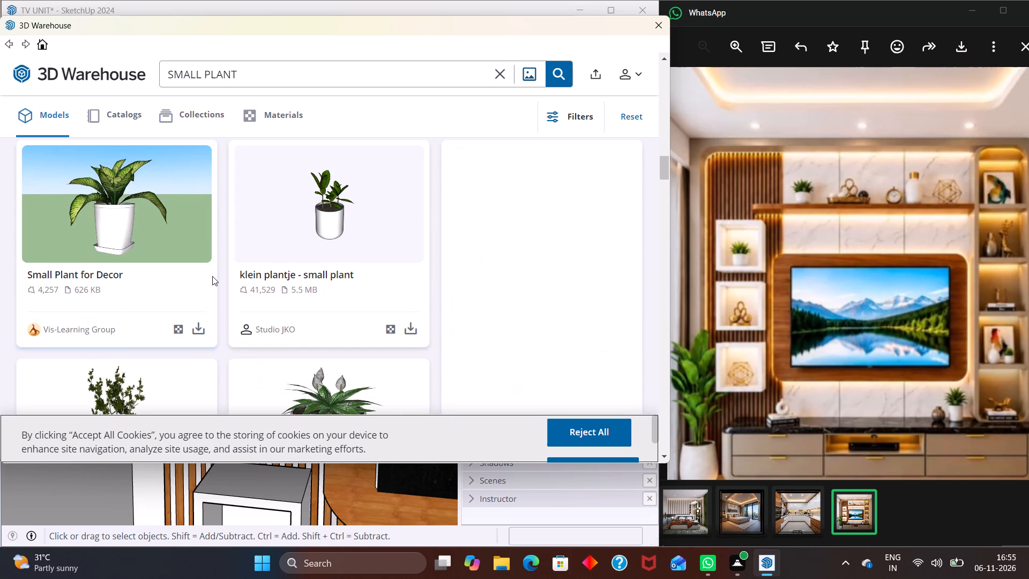
pyautogui.scroll(-13, 212, 276)
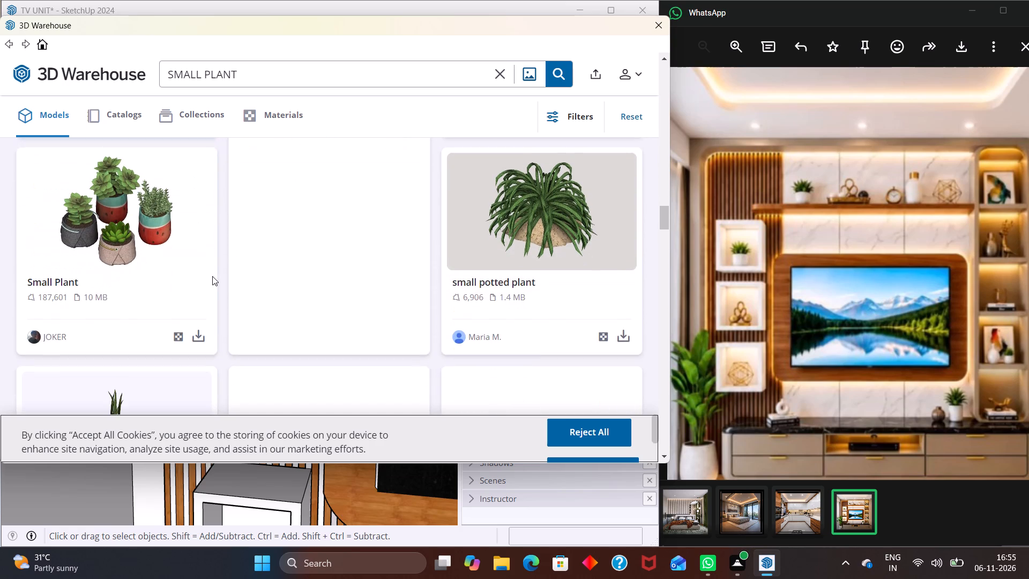
pyautogui.scroll(-6, 212, 276)
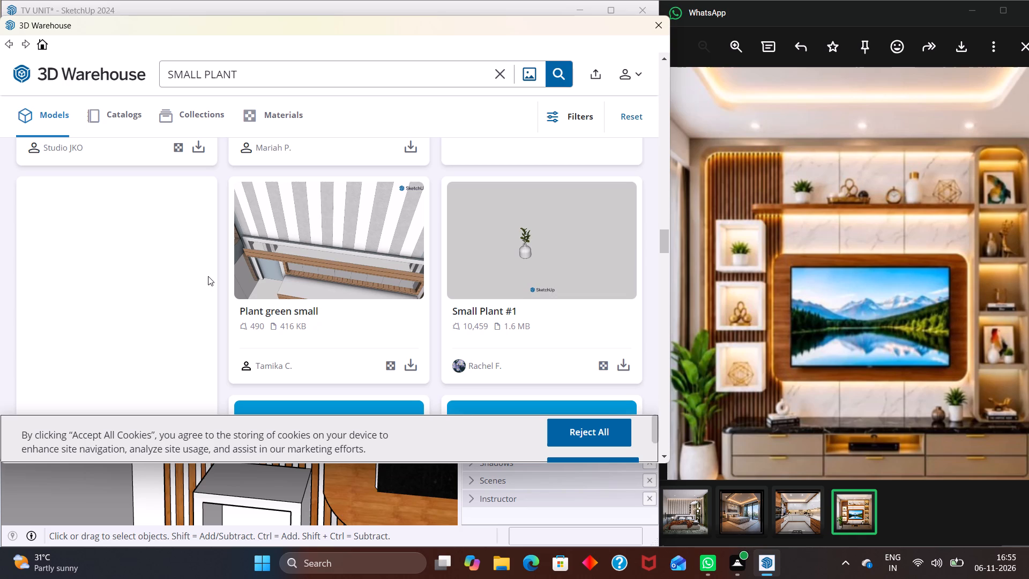
pyautogui.scroll(-3, 219, 287)
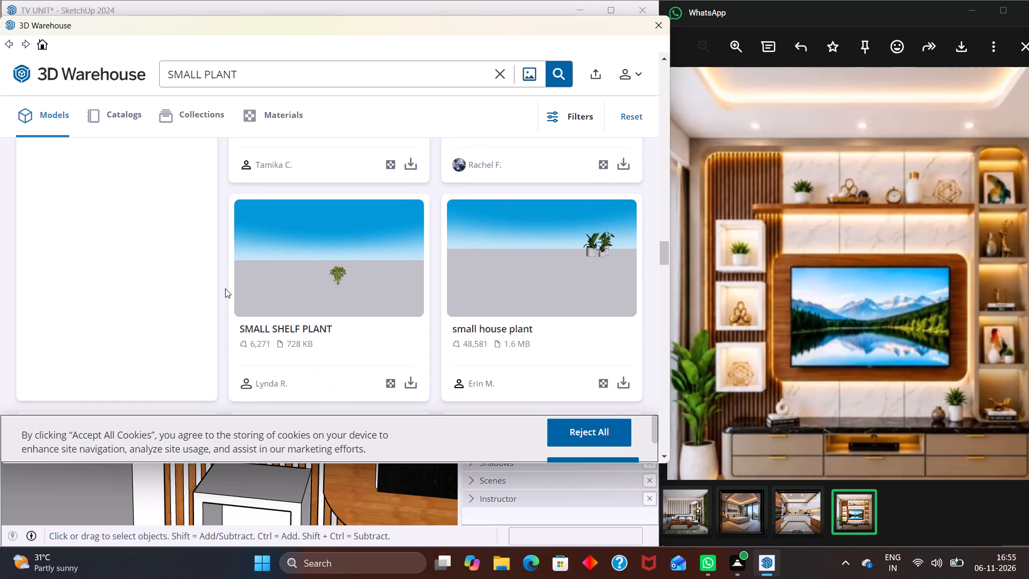
pyautogui.scroll(-9, 225, 288)
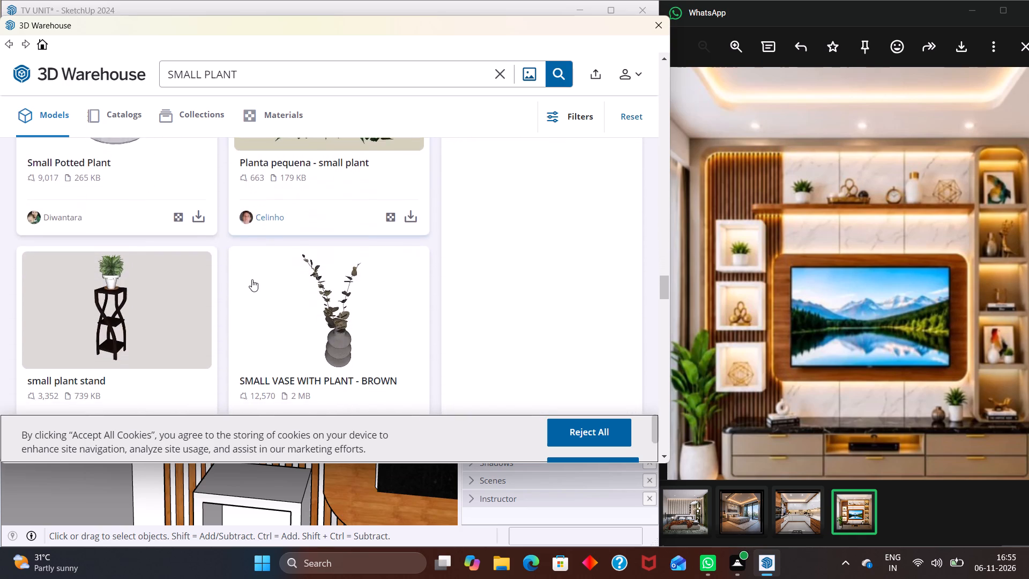
pyautogui.scroll(-9, 252, 279)
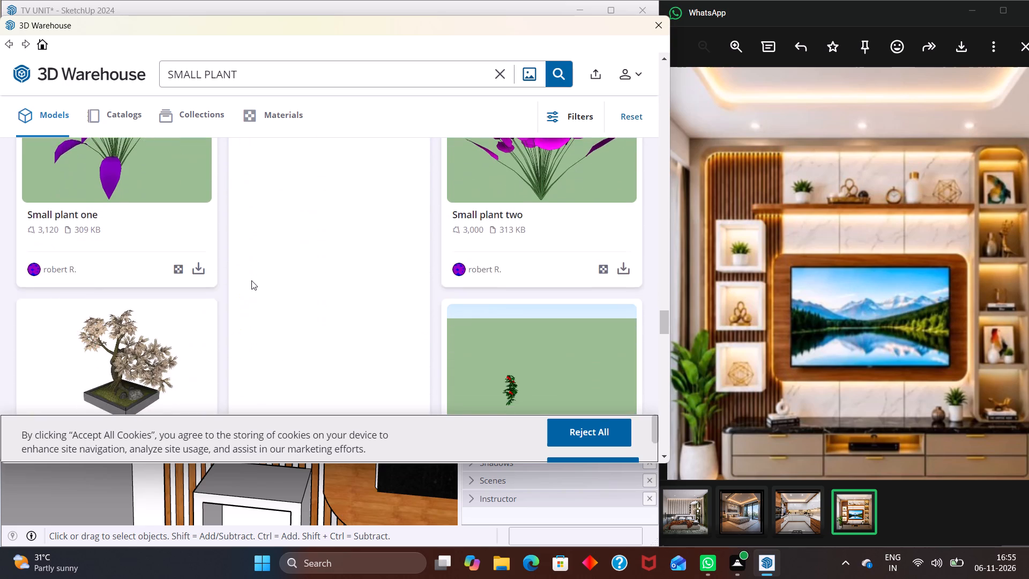
pyautogui.scroll(-8, 251, 280)
pyautogui.scroll(1, 250, 284)
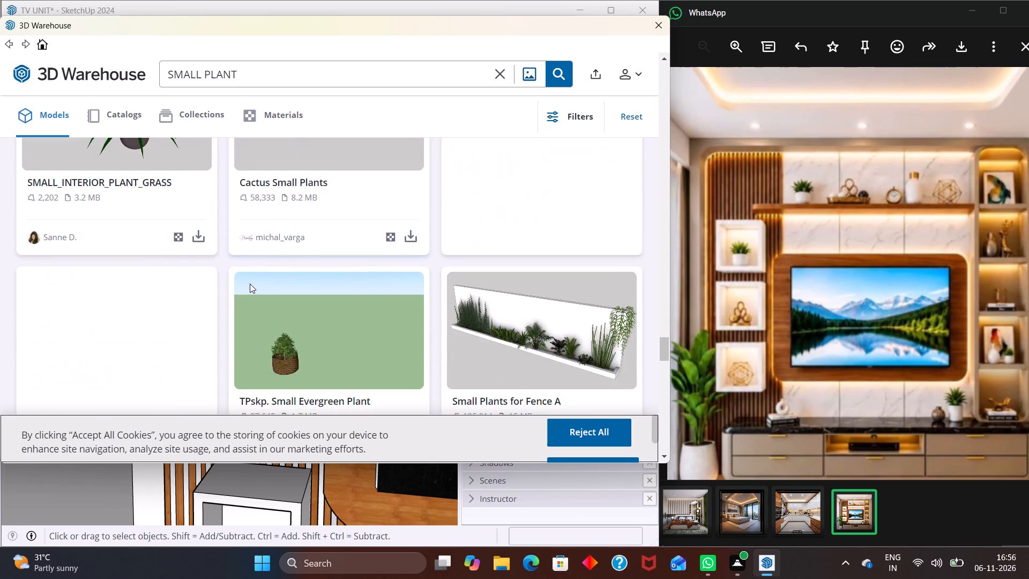
pyautogui.scroll(-6, 250, 282)
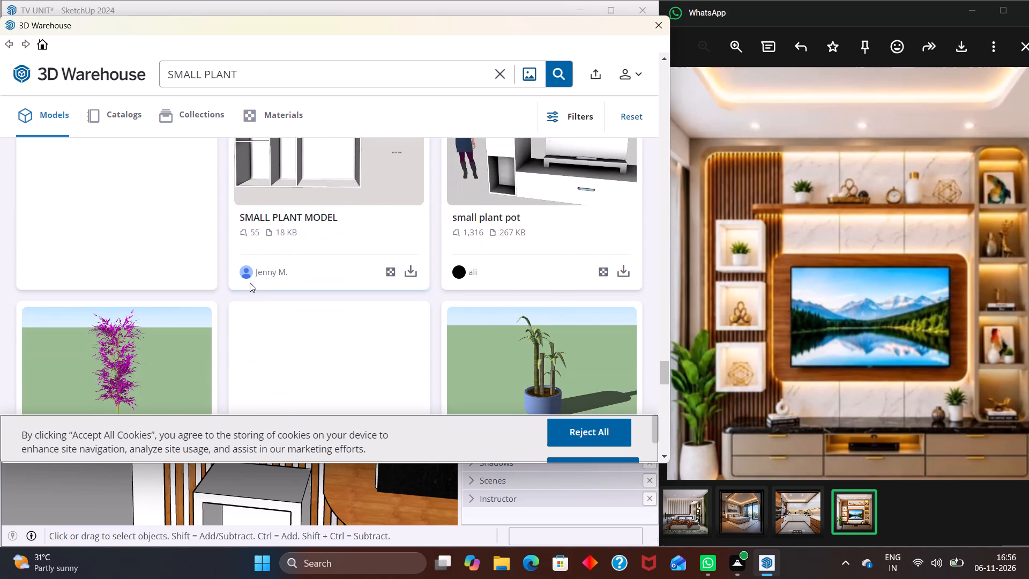
pyautogui.scroll(-4, 250, 283)
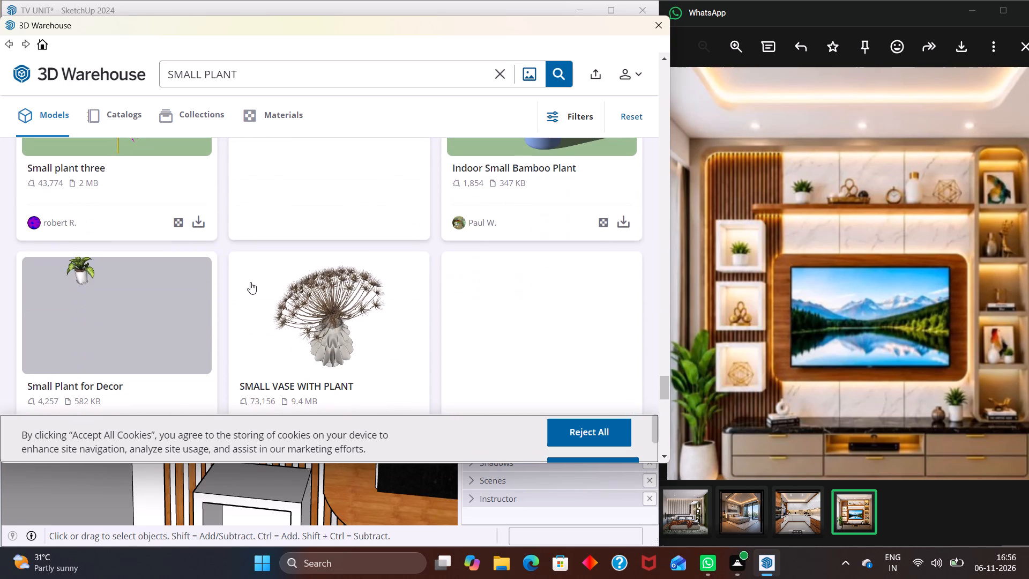
pyautogui.scroll(-5, 243, 282)
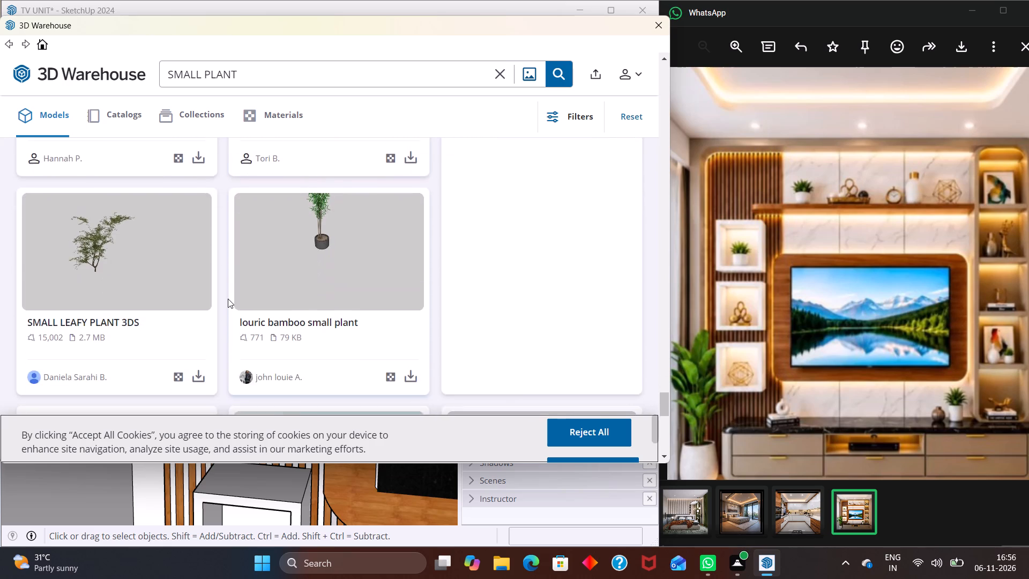
pyautogui.scroll(-7, 226, 300)
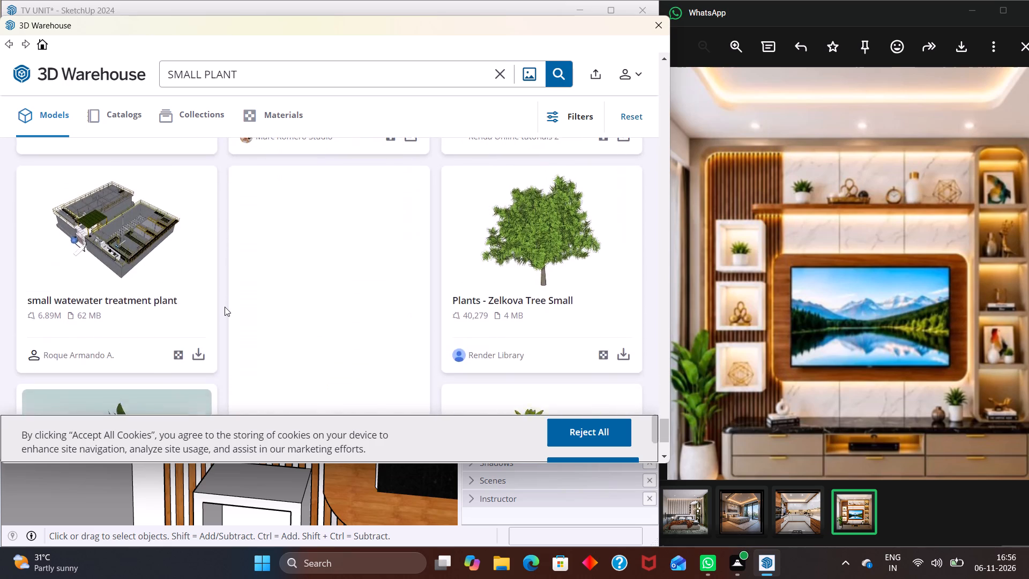
pyautogui.scroll(-7, 225, 307)
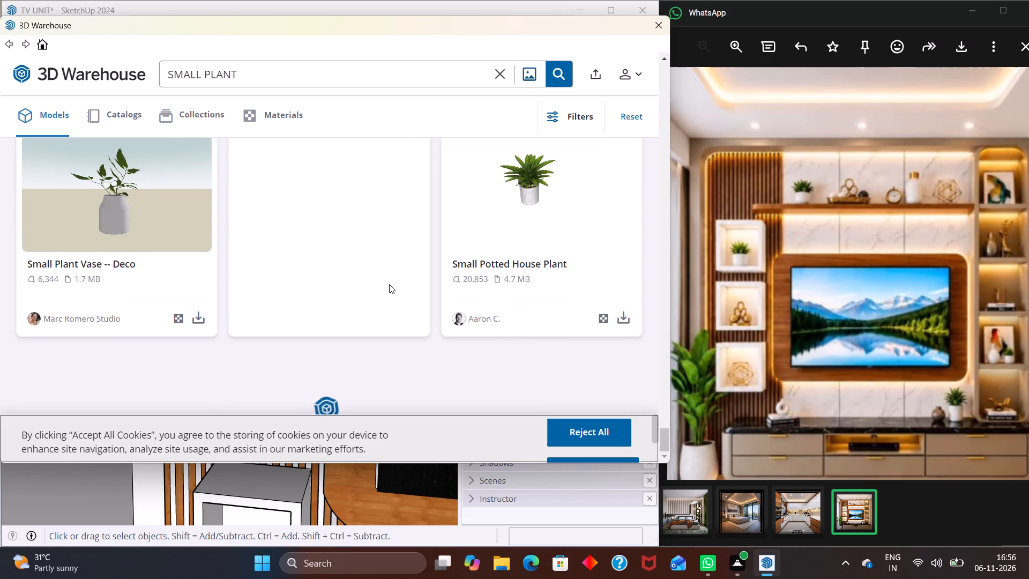
pyautogui.scroll(9, 388, 284)
pyautogui.scroll(1, 324, 299)
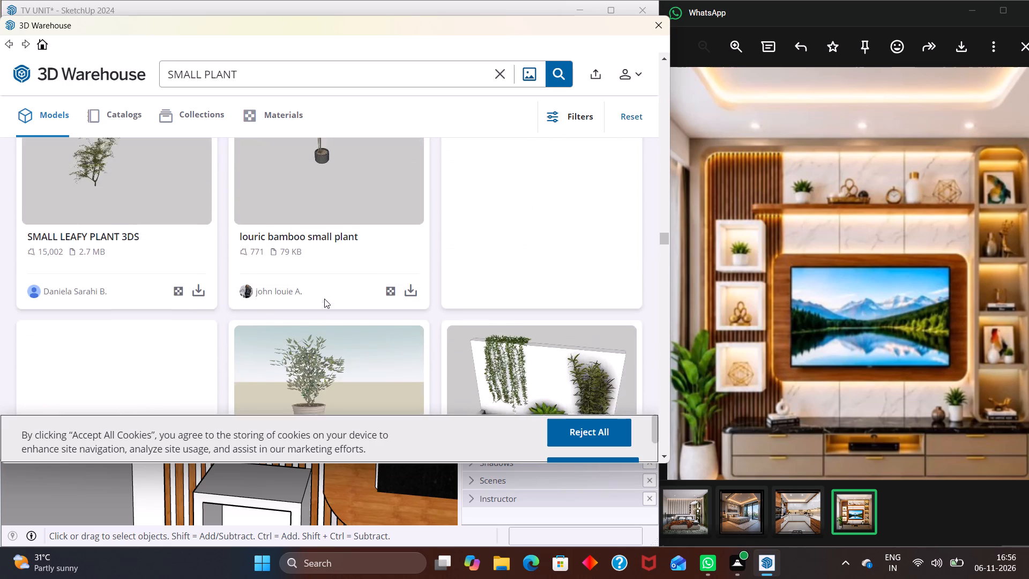
pyautogui.scroll(10, 324, 299)
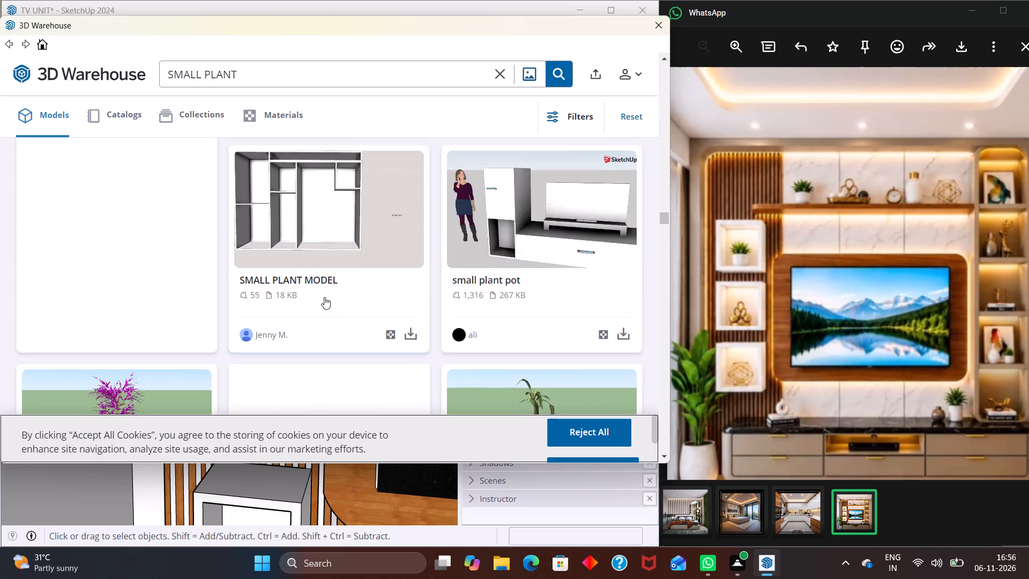
pyautogui.scroll(11, 324, 297)
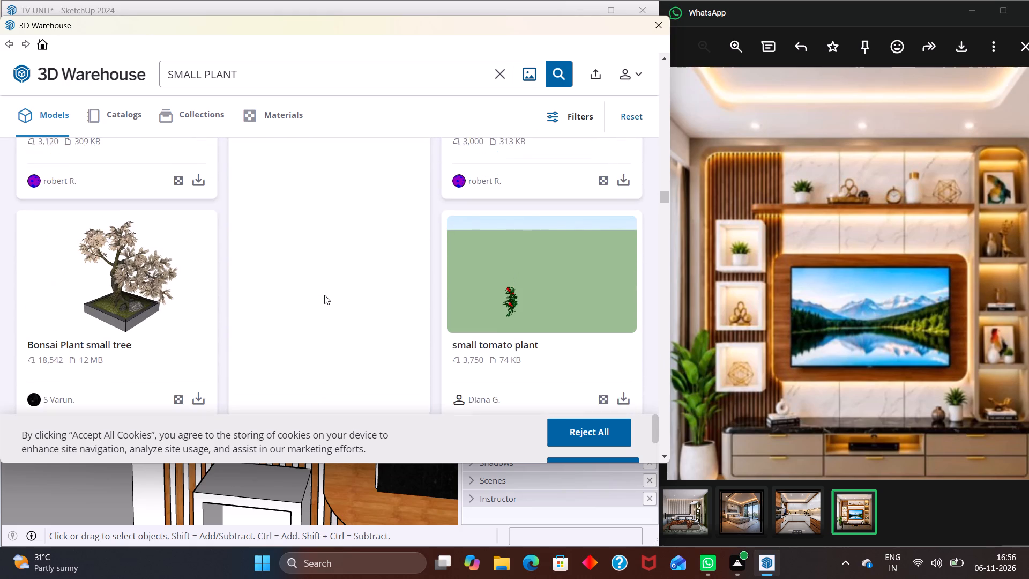
pyautogui.scroll(10, 324, 295)
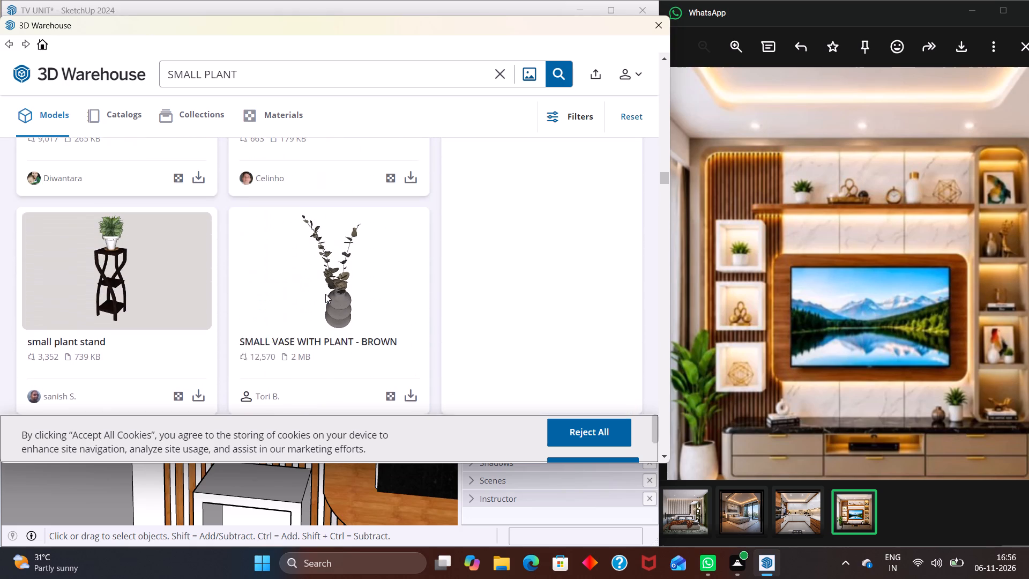
pyautogui.scroll(7, 325, 294)
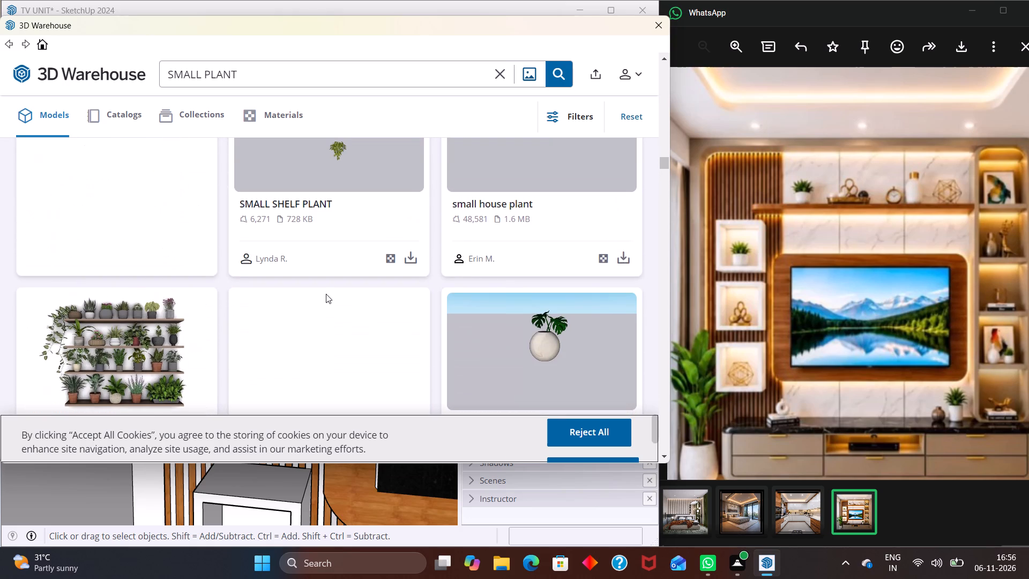
pyautogui.scroll(1, 326, 297)
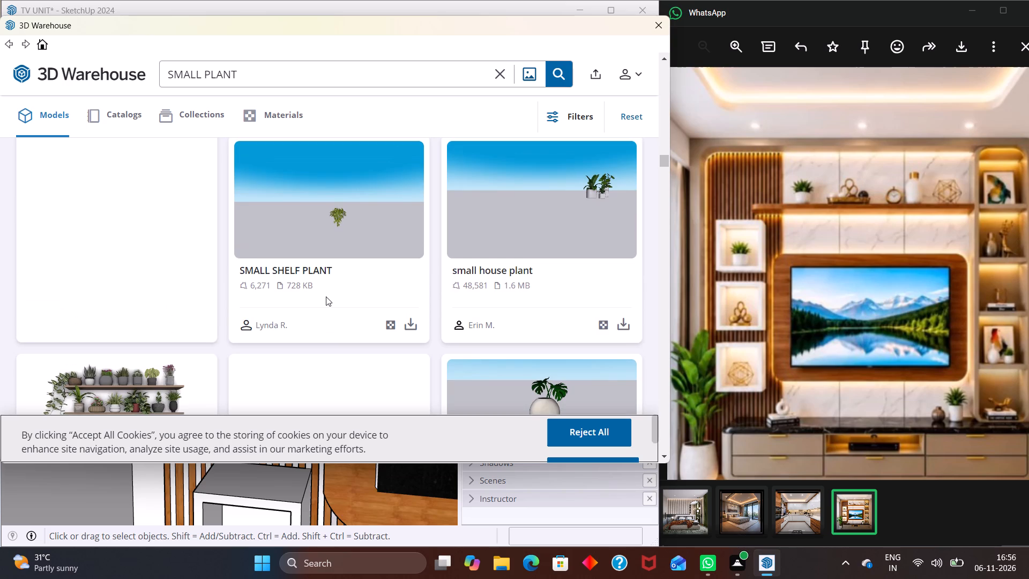
pyautogui.scroll(-2, 339, 306)
pyautogui.scroll(5, 342, 303)
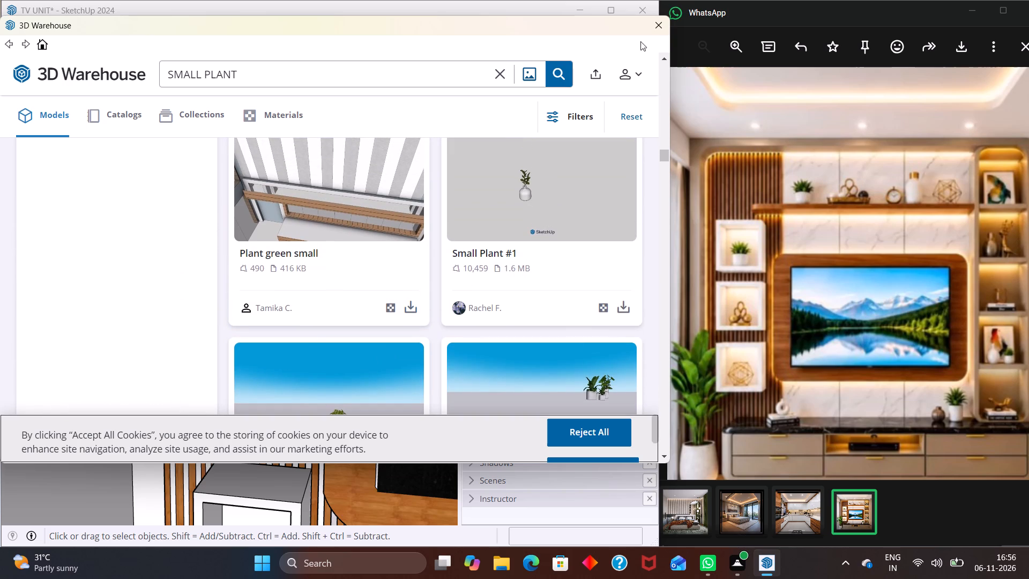
pyautogui.scroll(2, 484, 197)
pyautogui.scroll(2, 440, 228)
pyautogui.scroll(2, 395, 253)
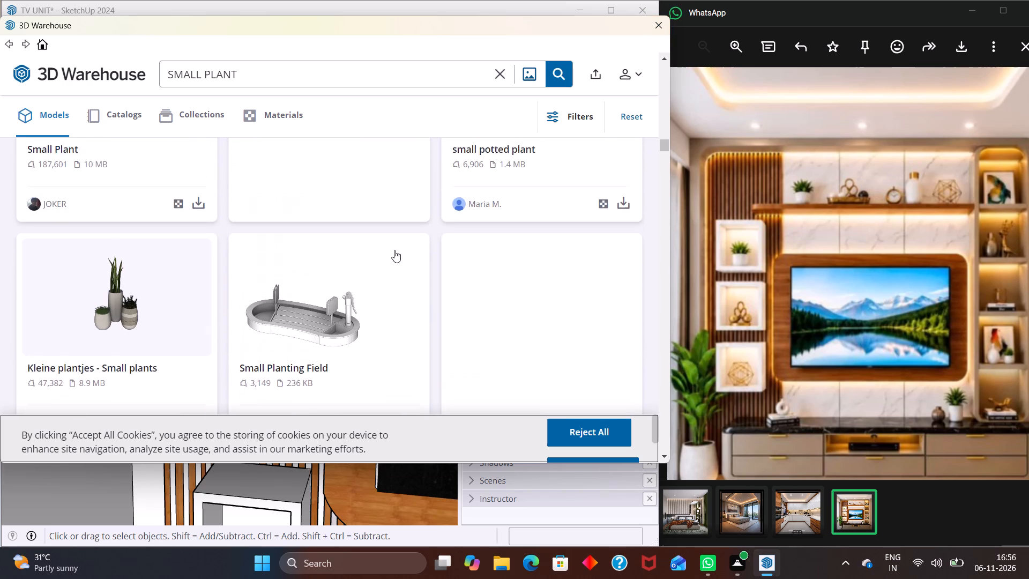
pyautogui.scroll(3, 394, 250)
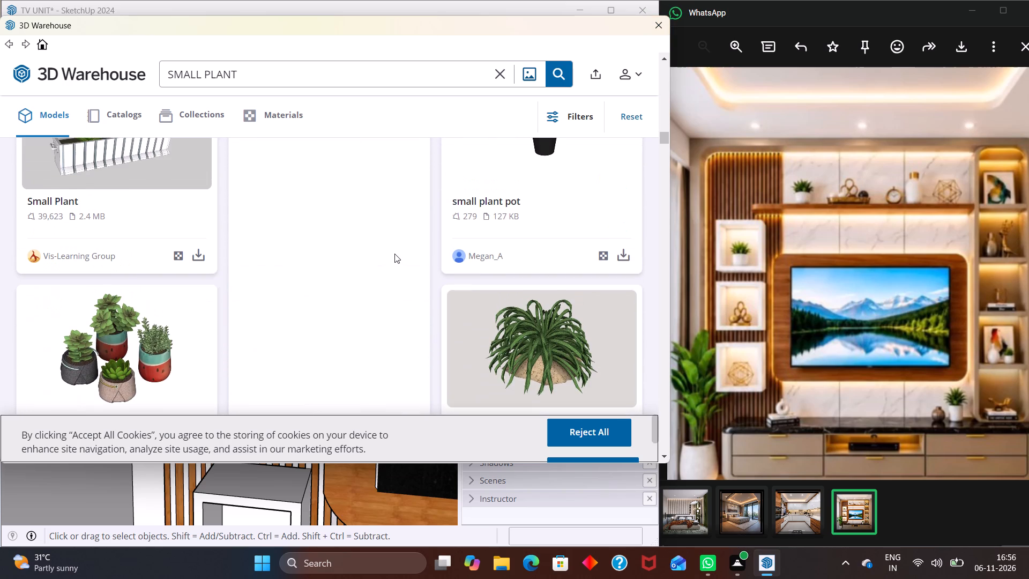
pyautogui.scroll(4, 394, 255)
pyautogui.scroll(-4, 394, 256)
pyautogui.scroll(4, 394, 257)
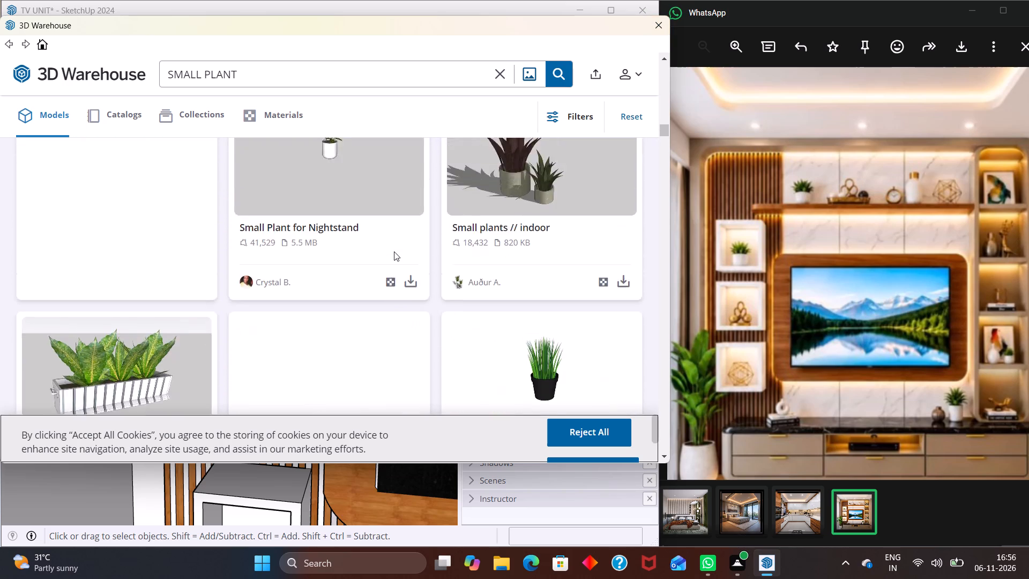
pyautogui.scroll(8, 394, 251)
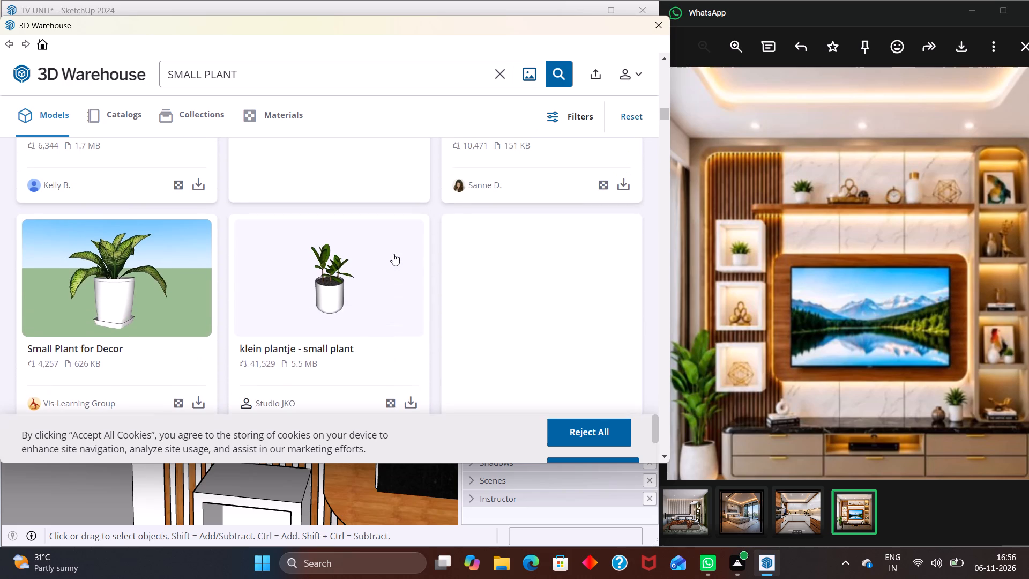
# Look back up through the "SMALL PLANT" results for a suitable decorative plant and close 3D Warehouse.
pyautogui.scroll(1, 153, 295)
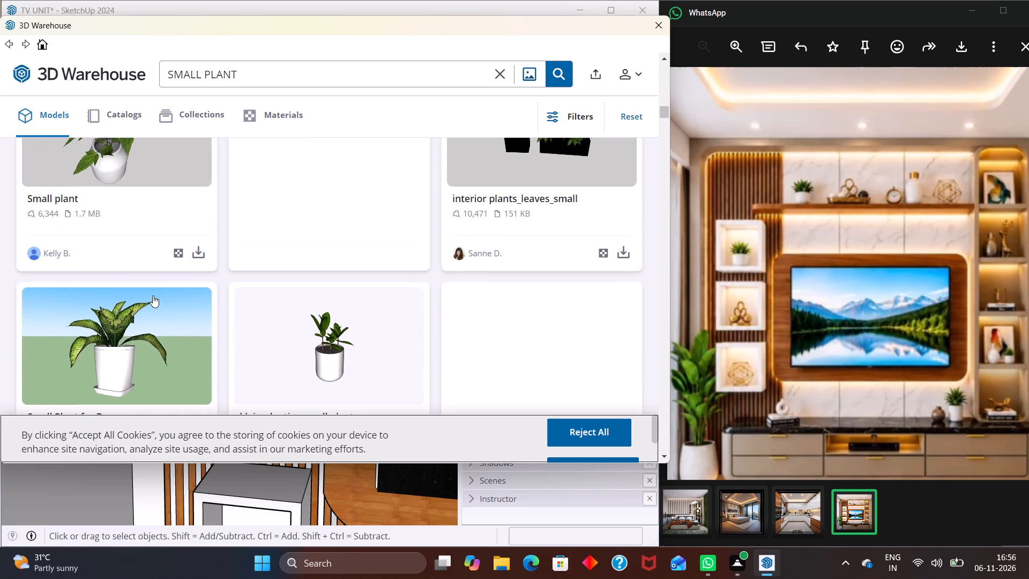
pyautogui.scroll(4, 169, 291)
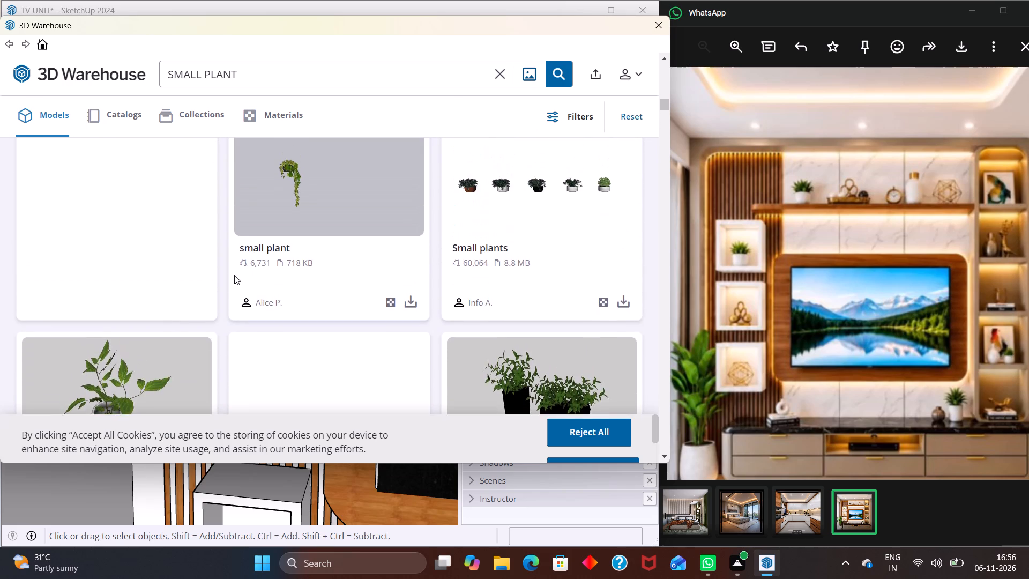
pyautogui.scroll(5, 235, 274)
pyautogui.scroll(6, 339, 255)
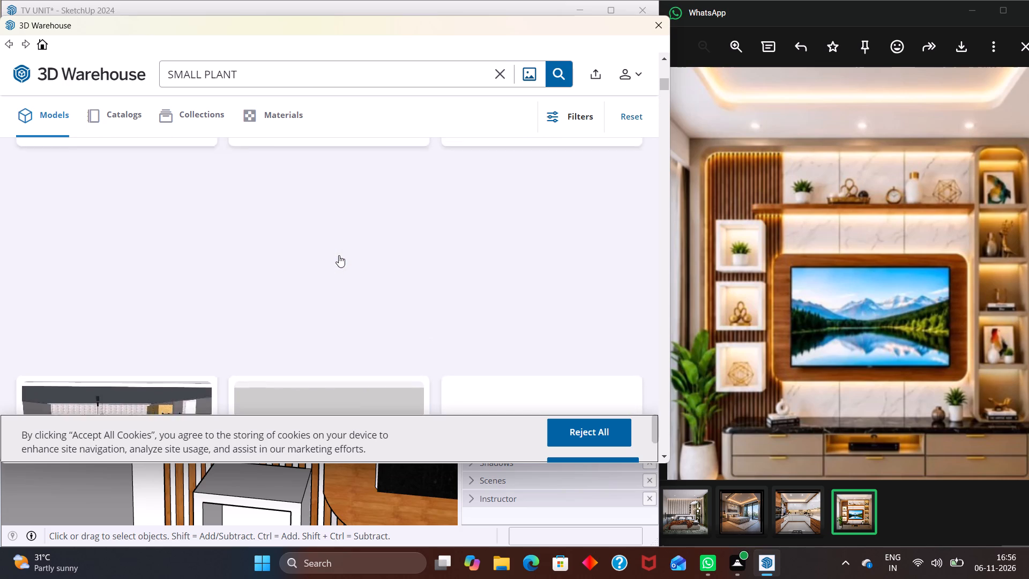
pyautogui.click(657, 28)
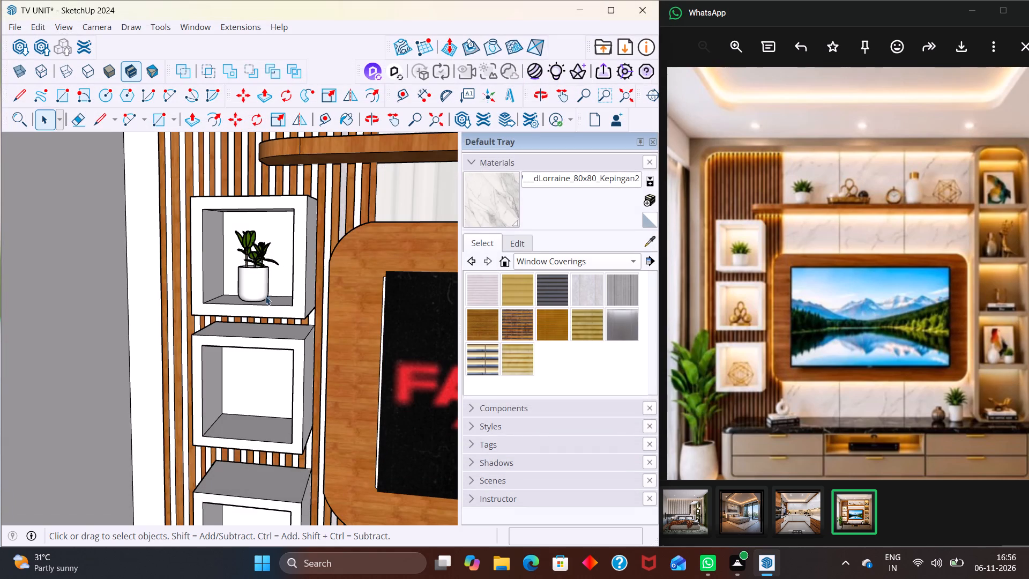
# Inspect the potted plant in the uppermost white display box against the whole TV wall.
pyautogui.scroll(-1, 257, 310)
pyautogui.moveTo(243, 310); pyautogui.dragTo(267, 332, button='middle')
pyautogui.scroll(-10, 247, 316)
pyautogui.moveTo(256, 313); pyautogui.dragTo(275, 258, button='middle')
pyautogui.scroll(2, 250, 268)
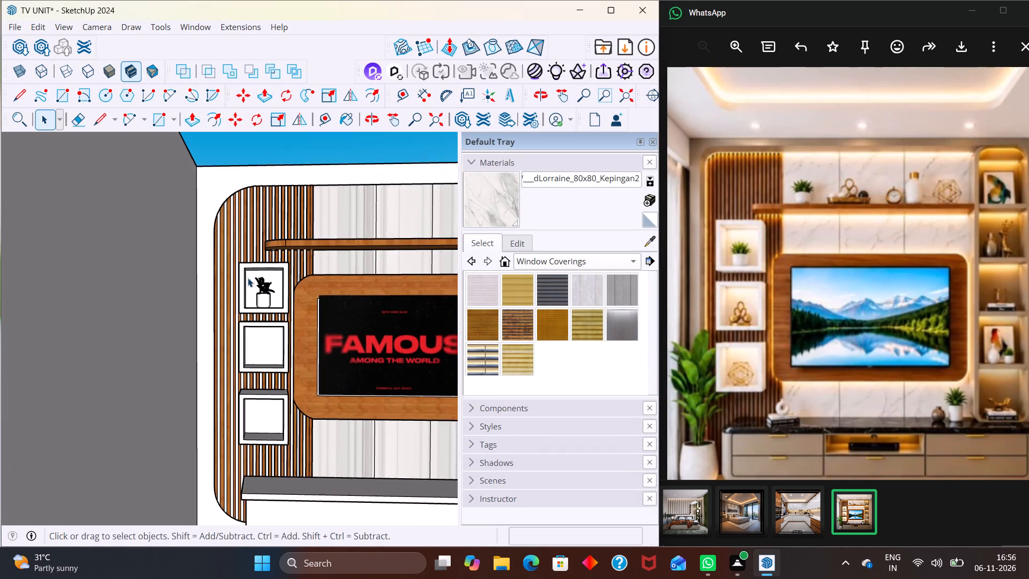
pyautogui.scroll(2, 248, 278)
pyautogui.moveTo(277, 300); pyautogui.dragTo(250, 317, button='middle')
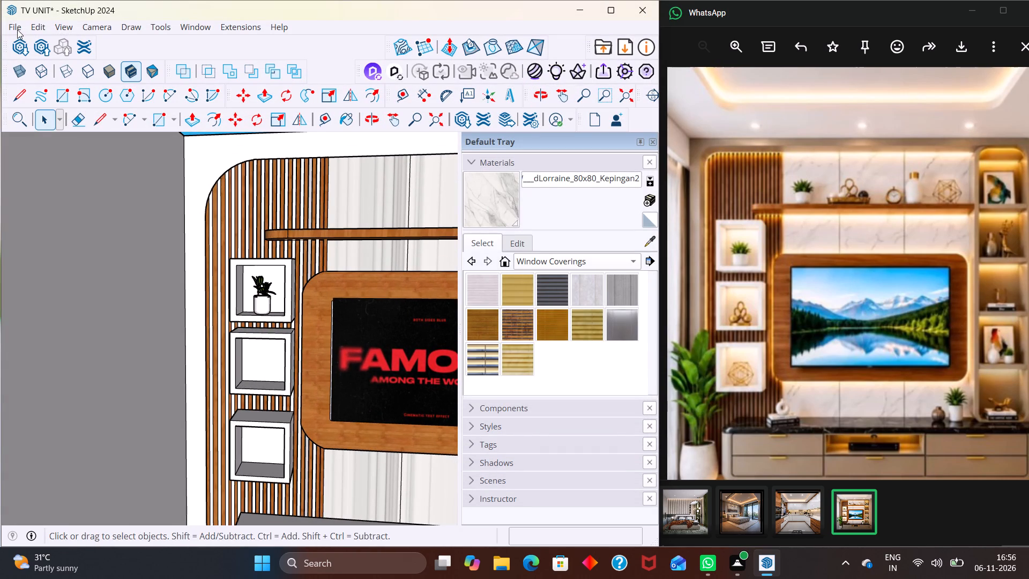
# Reopen 3D Warehouse and examine the "SMALL PLANT" results for another potted plant resembling those in the reference picture.
pyautogui.click(17, 53)
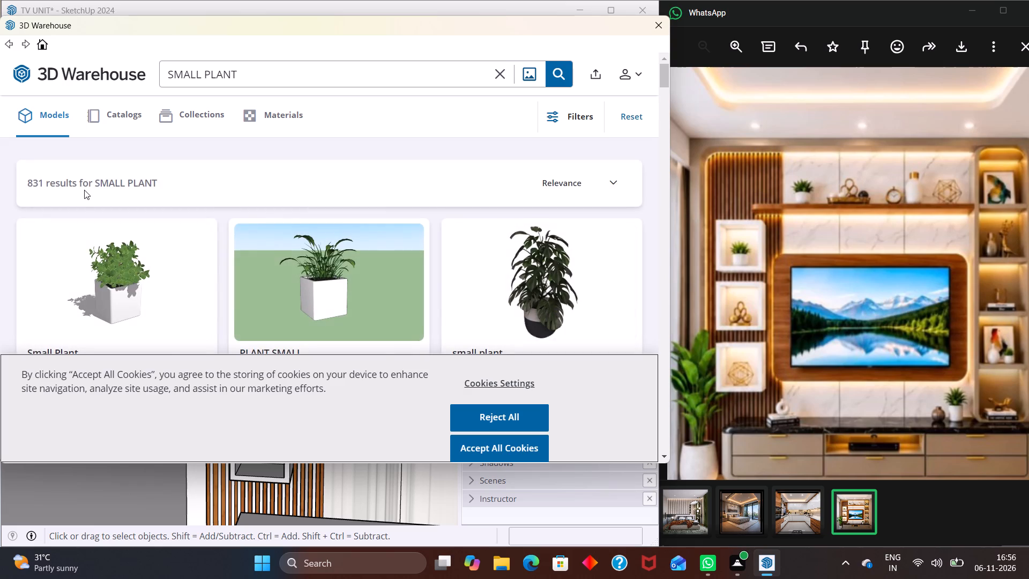
pyautogui.scroll(-3, 84, 190)
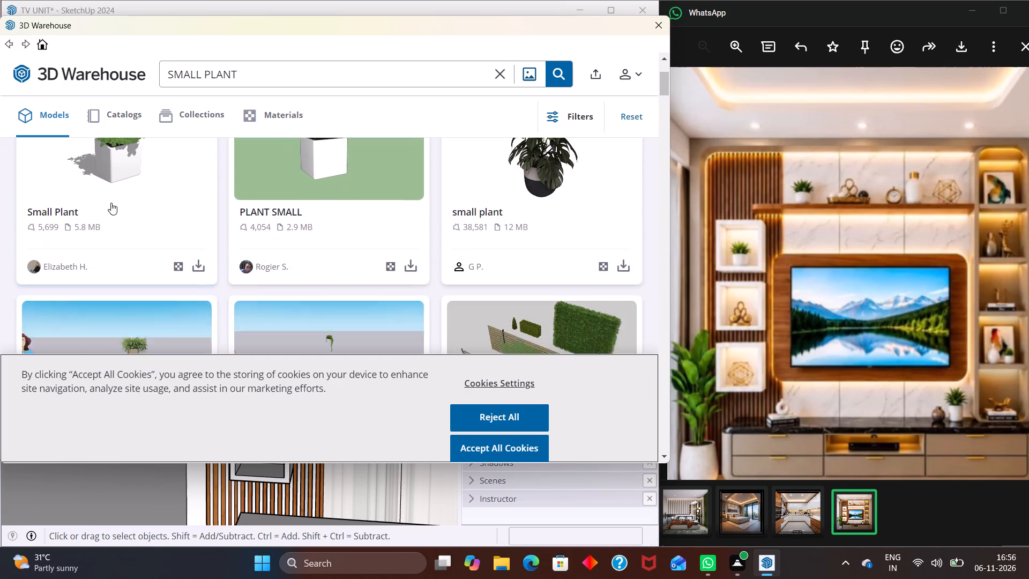
pyautogui.scroll(-2, 110, 202)
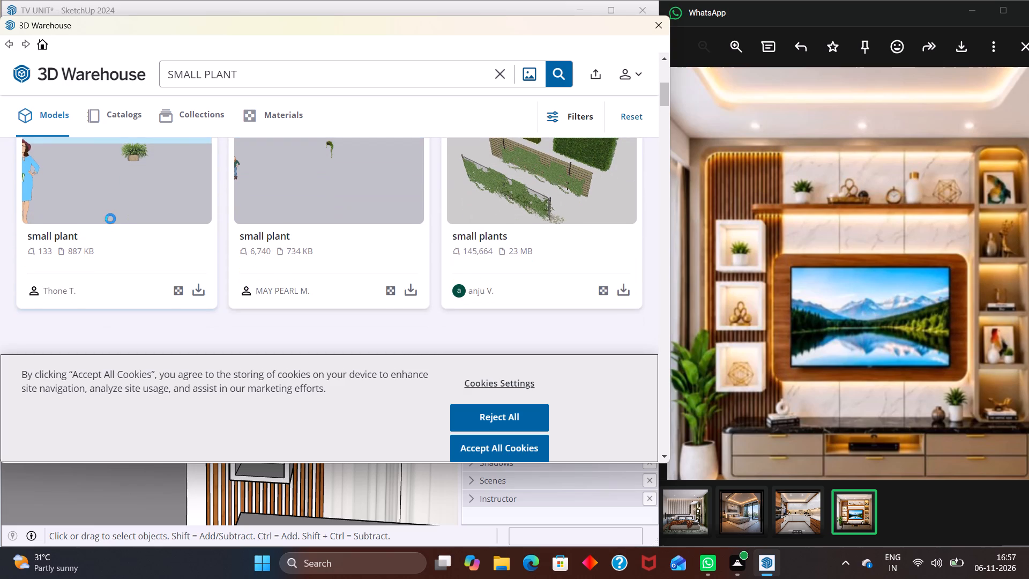
pyautogui.scroll(-6, 110, 219)
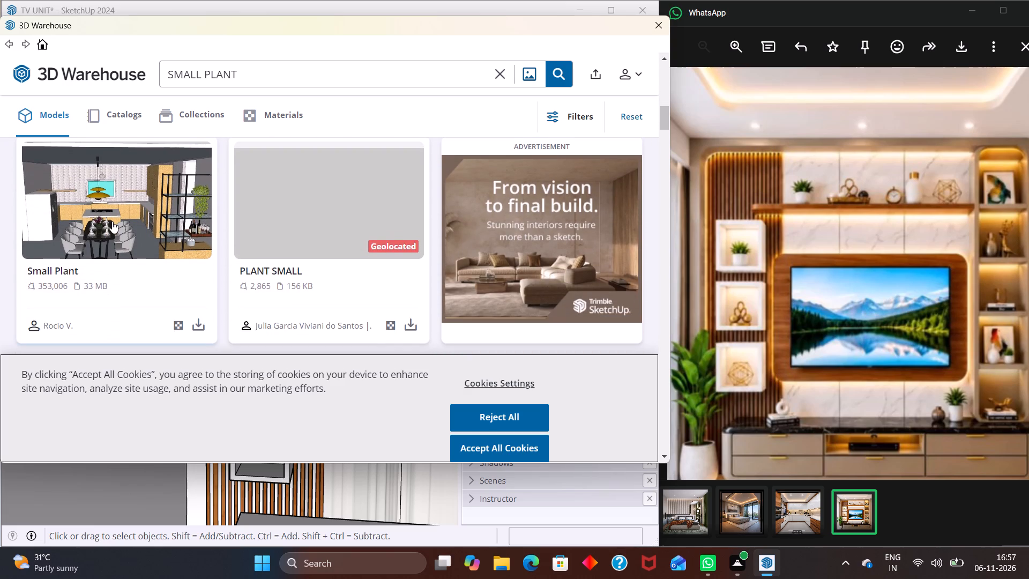
pyautogui.scroll(-4, 278, 243)
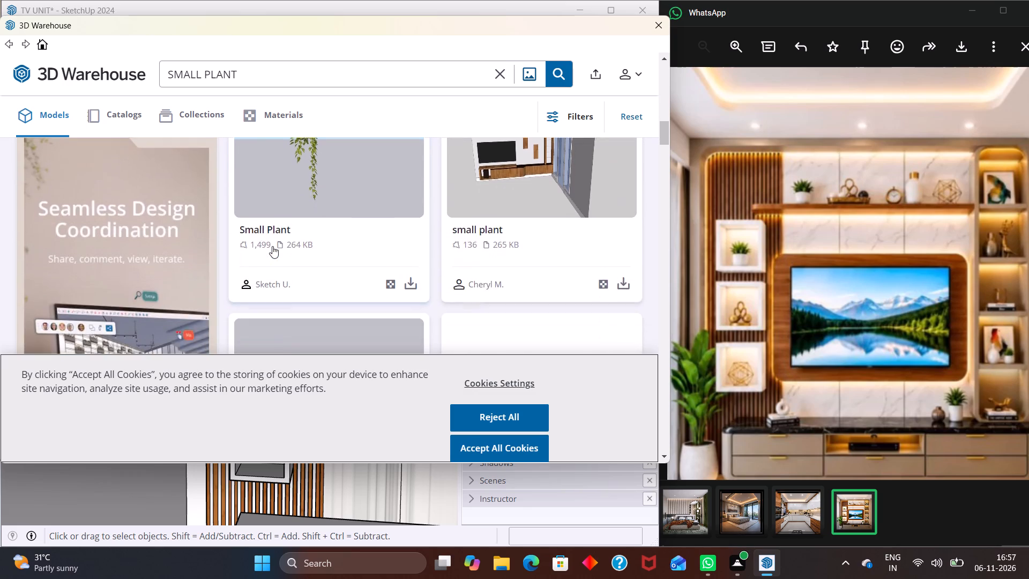
pyautogui.scroll(-8, 272, 246)
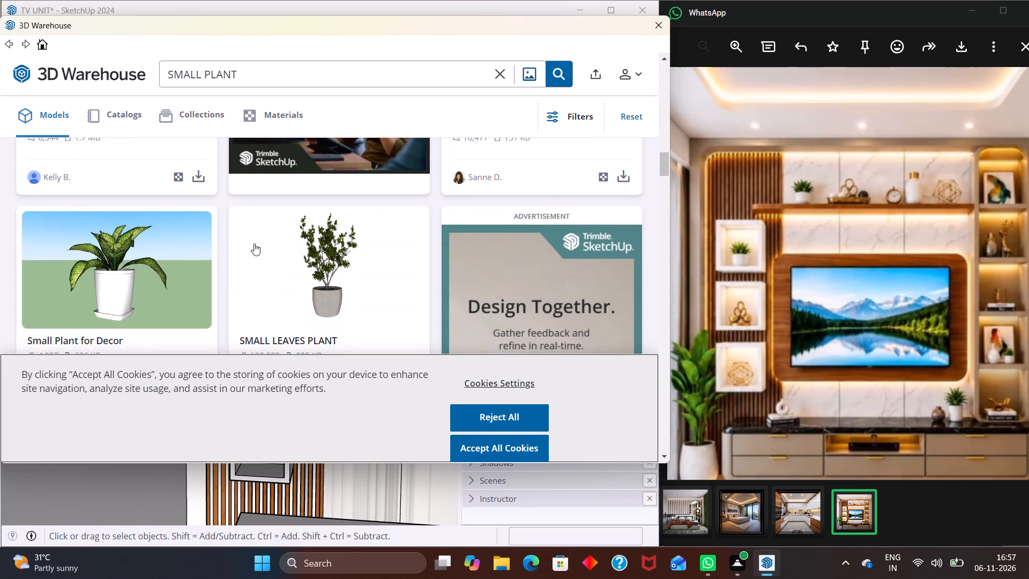
pyautogui.scroll(-3, 250, 247)
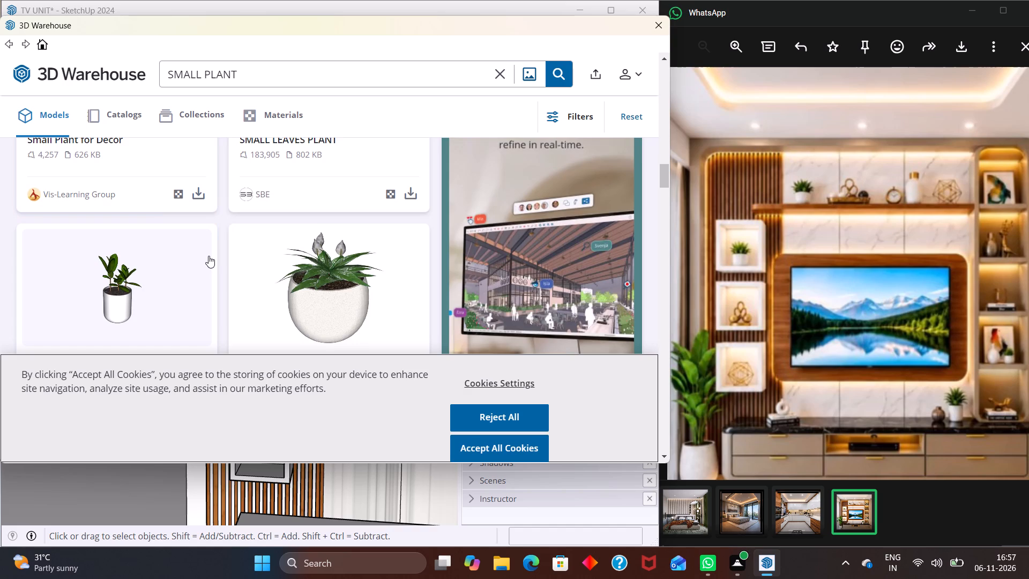
pyautogui.scroll(2, 208, 256)
pyautogui.scroll(-5, 208, 256)
pyautogui.scroll(2, 286, 237)
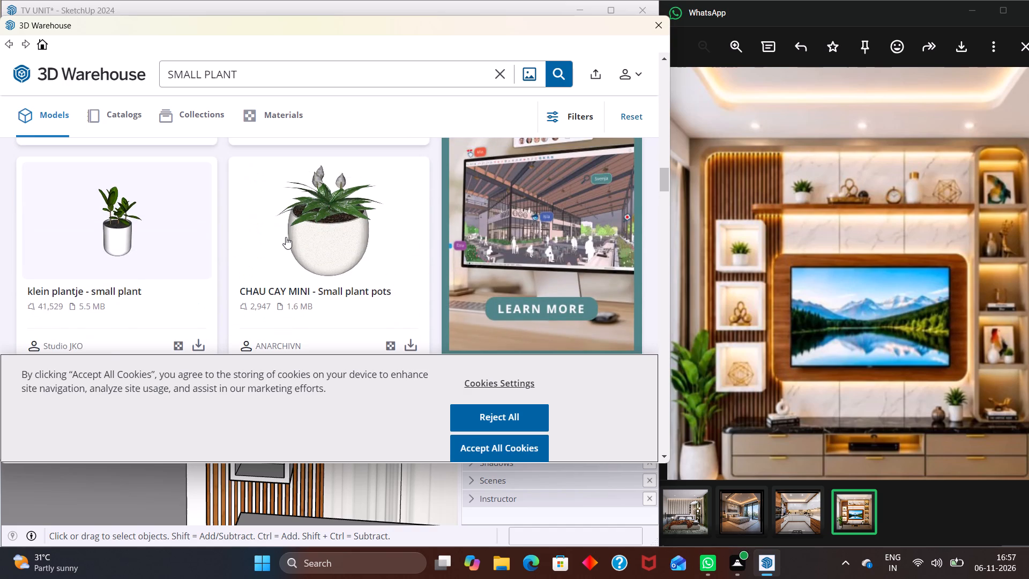
pyautogui.scroll(-2, 347, 196)
pyautogui.scroll(-2, 331, 269)
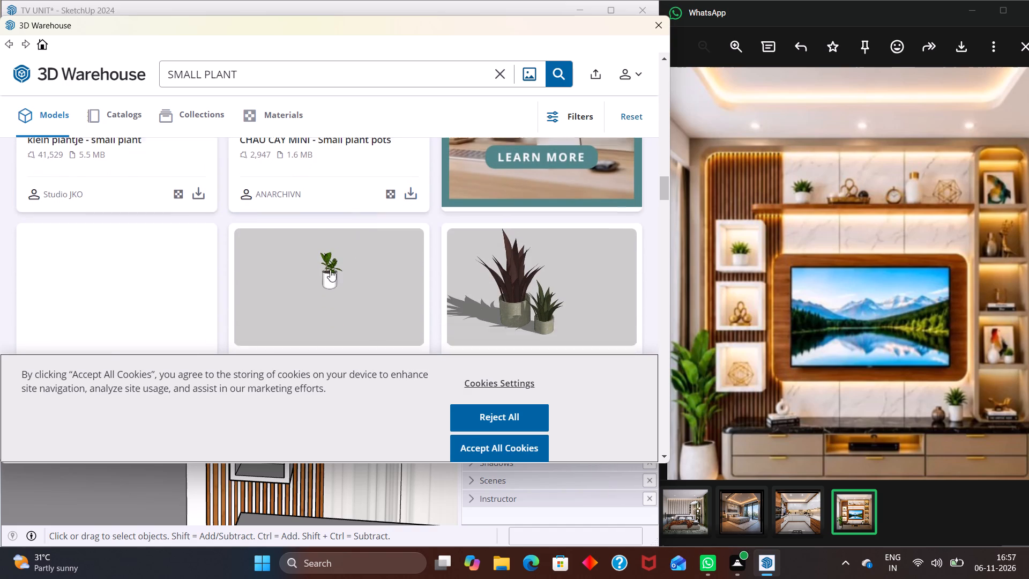
pyautogui.scroll(-1, 330, 270)
pyautogui.scroll(2, 329, 270)
pyautogui.scroll(-2, 374, 254)
pyautogui.scroll(2, 535, 222)
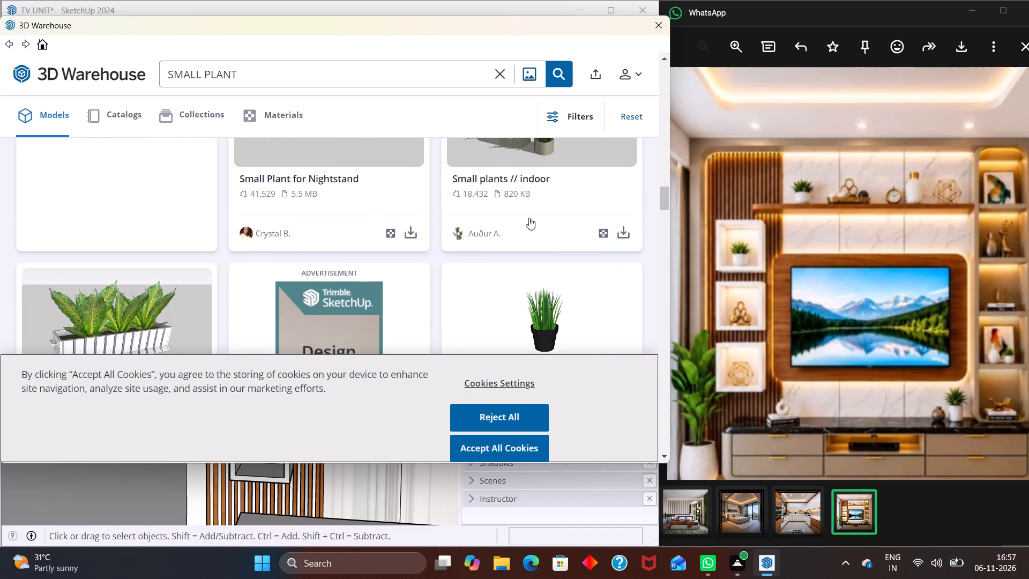
pyautogui.scroll(1, 450, 229)
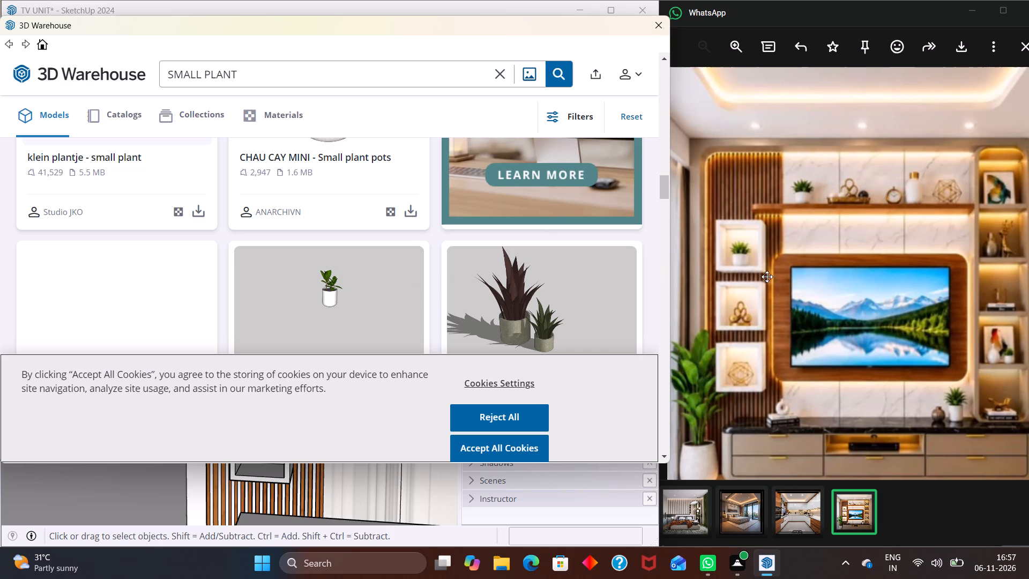
pyautogui.scroll(-2, 408, 276)
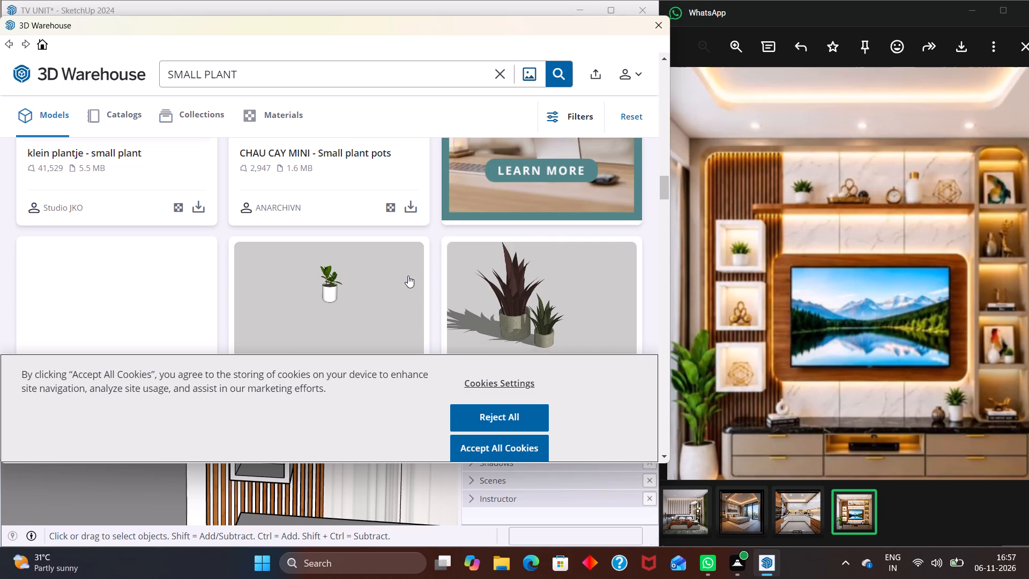
pyautogui.scroll(-1, 408, 276)
pyautogui.scroll(-5, 329, 274)
pyautogui.scroll(8, 441, 266)
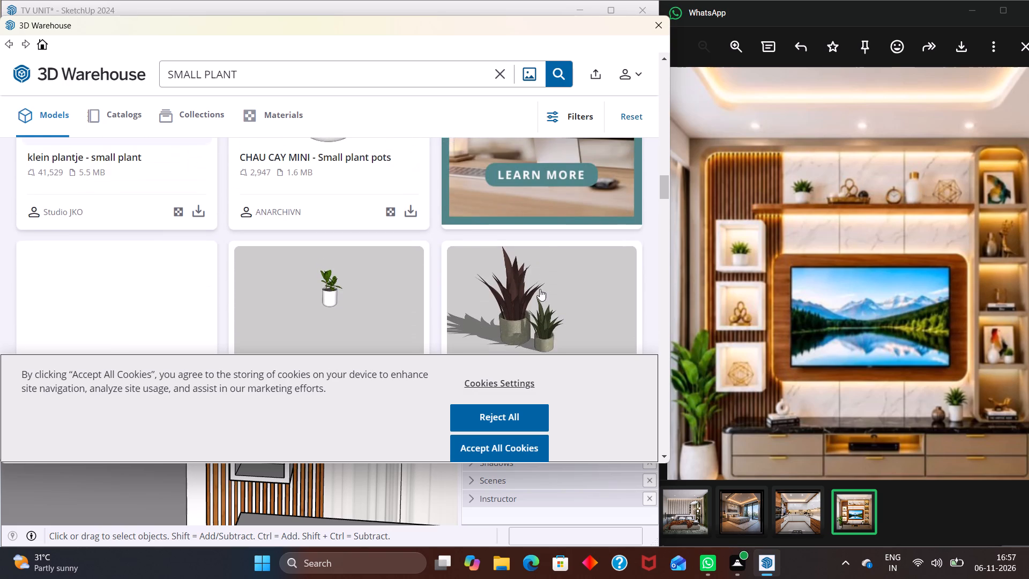
pyautogui.scroll(-4, 543, 310)
pyautogui.scroll(3, 547, 227)
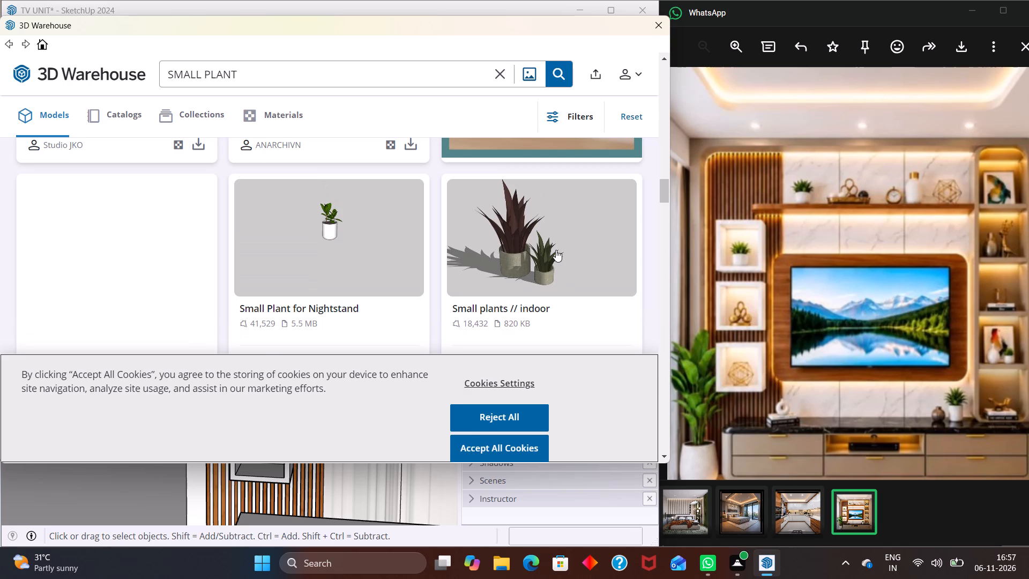
pyautogui.scroll(3, 554, 261)
pyautogui.scroll(-3, 549, 264)
pyautogui.scroll(3, 511, 264)
pyautogui.scroll(-3, 527, 276)
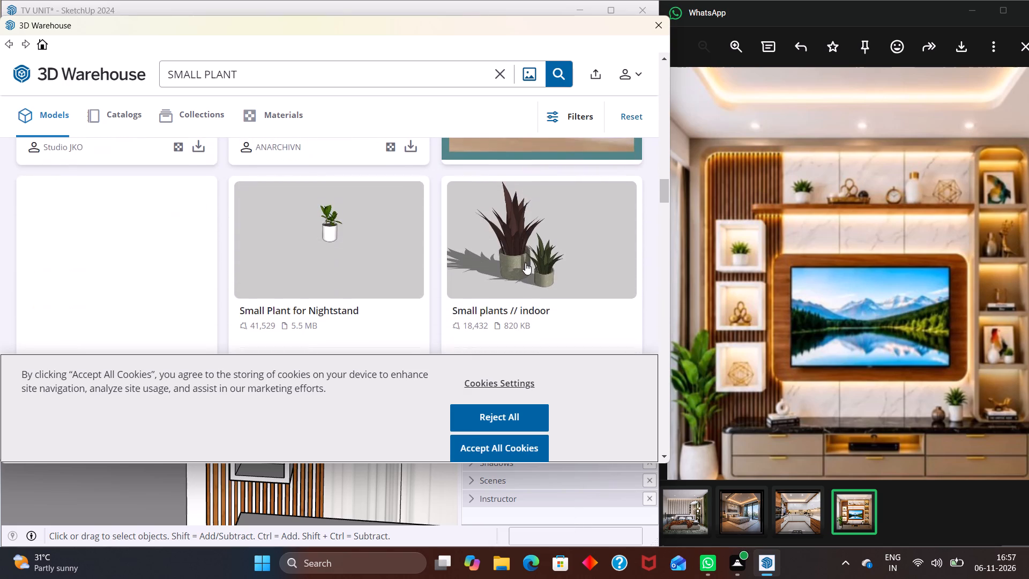
pyautogui.scroll(2, 404, 239)
pyautogui.scroll(1, 357, 220)
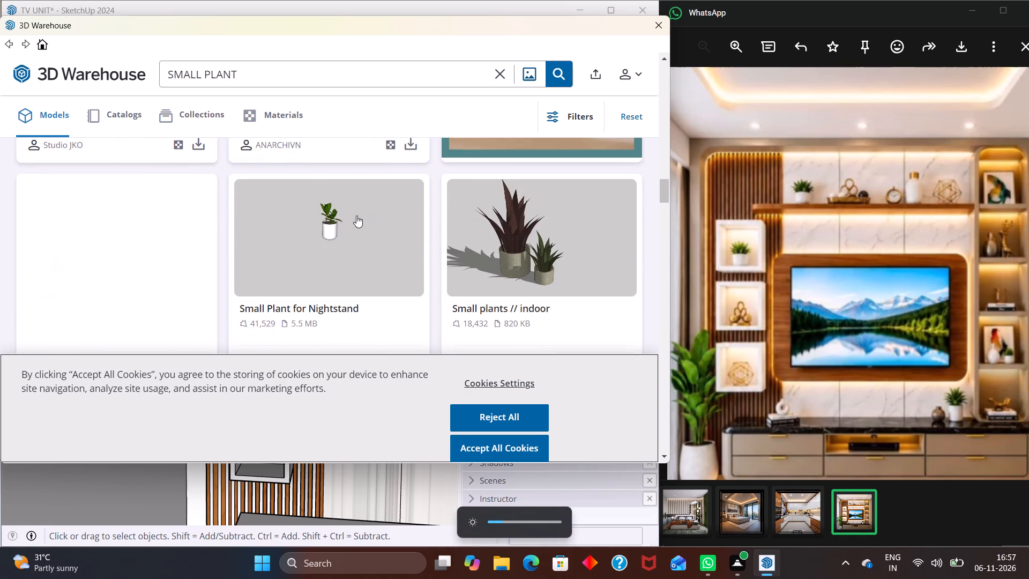
# Examine the "SMALL PLANT" results further down the list for a compact leafy plant in a white pot.
pyautogui.scroll(-2, 357, 219)
pyautogui.scroll(-4, 461, 245)
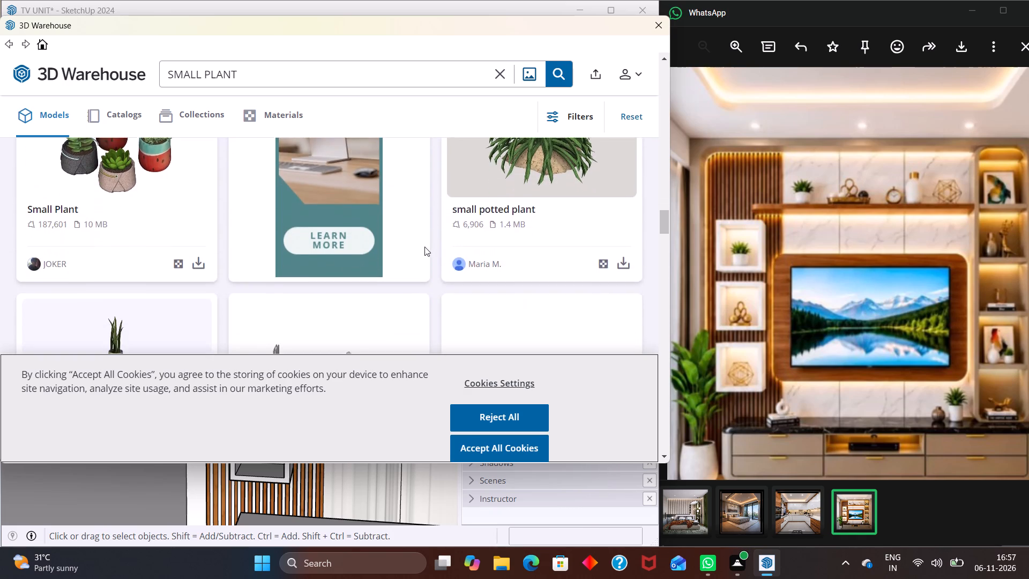
pyautogui.scroll(-1, 414, 250)
pyautogui.scroll(-7, 368, 253)
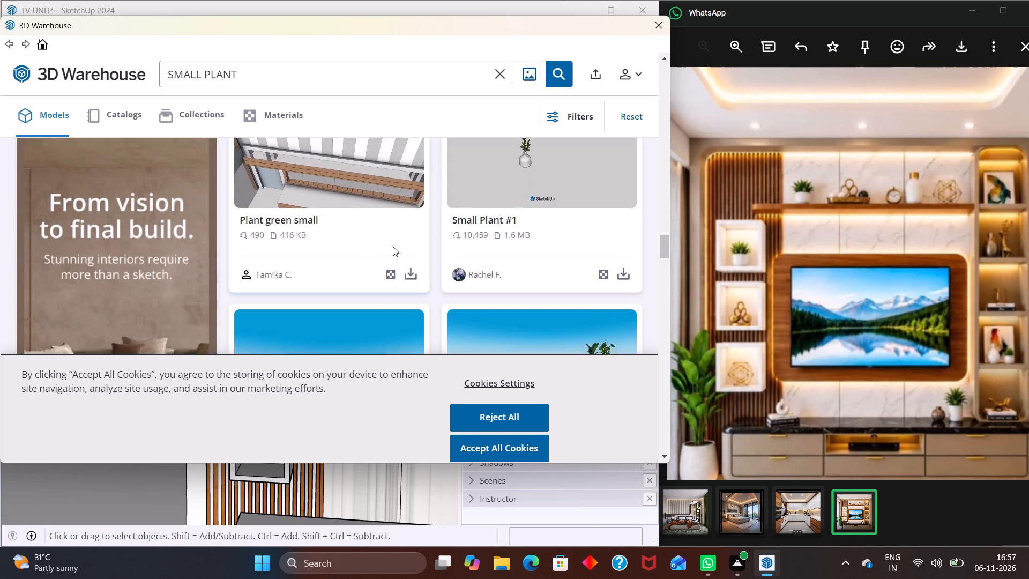
pyautogui.scroll(-2, 393, 246)
pyautogui.scroll(-3, 496, 238)
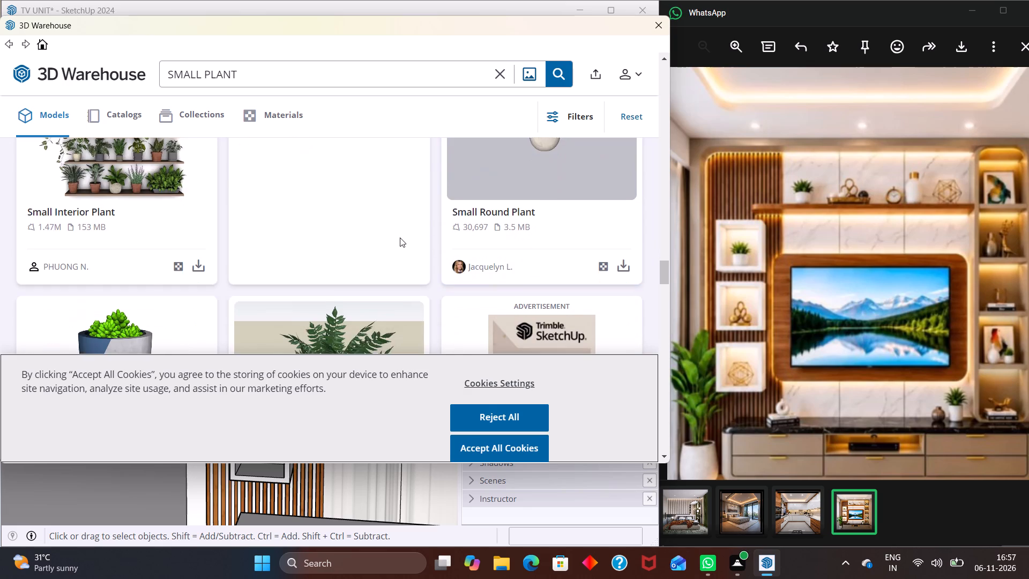
pyautogui.scroll(-7, 400, 237)
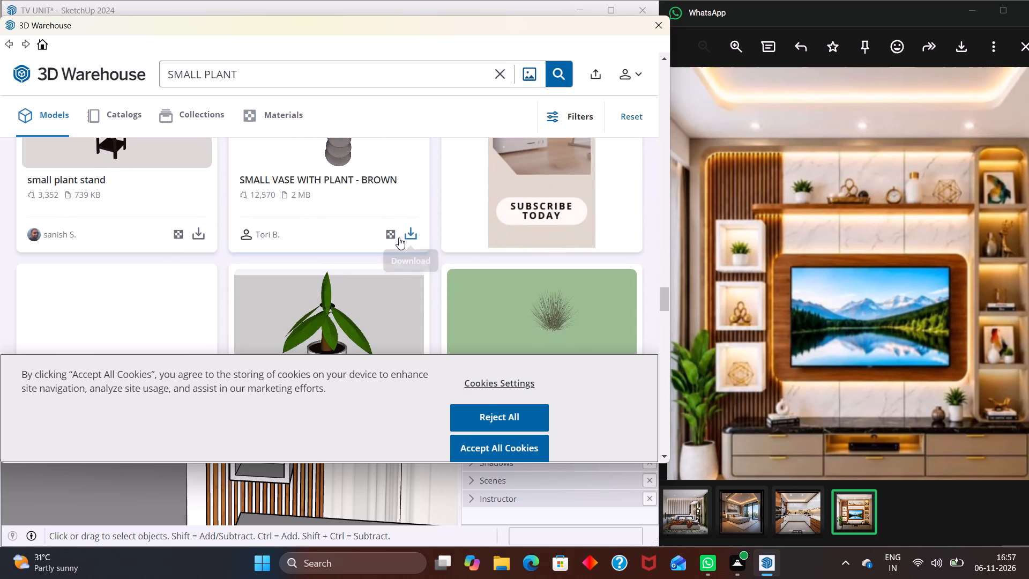
pyautogui.scroll(-2, 399, 237)
pyautogui.scroll(3, 399, 237)
pyautogui.scroll(1, 340, 235)
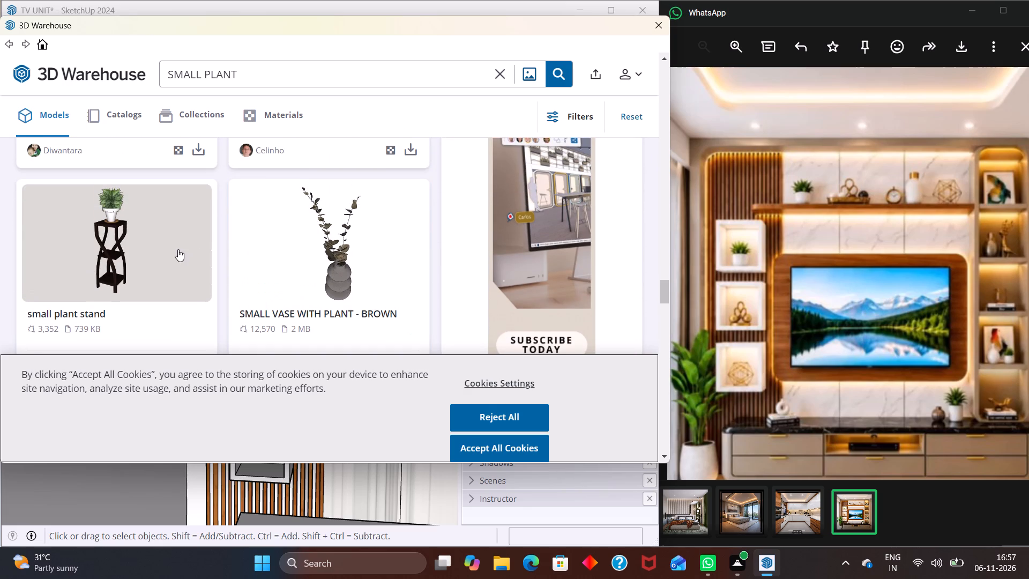
pyautogui.scroll(-6, 266, 241)
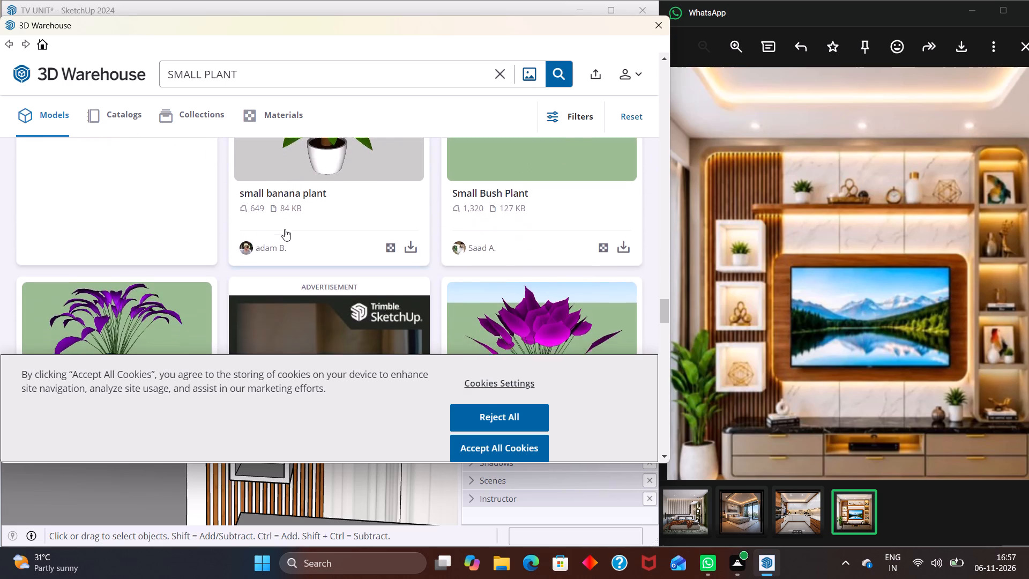
pyautogui.scroll(-8, 285, 229)
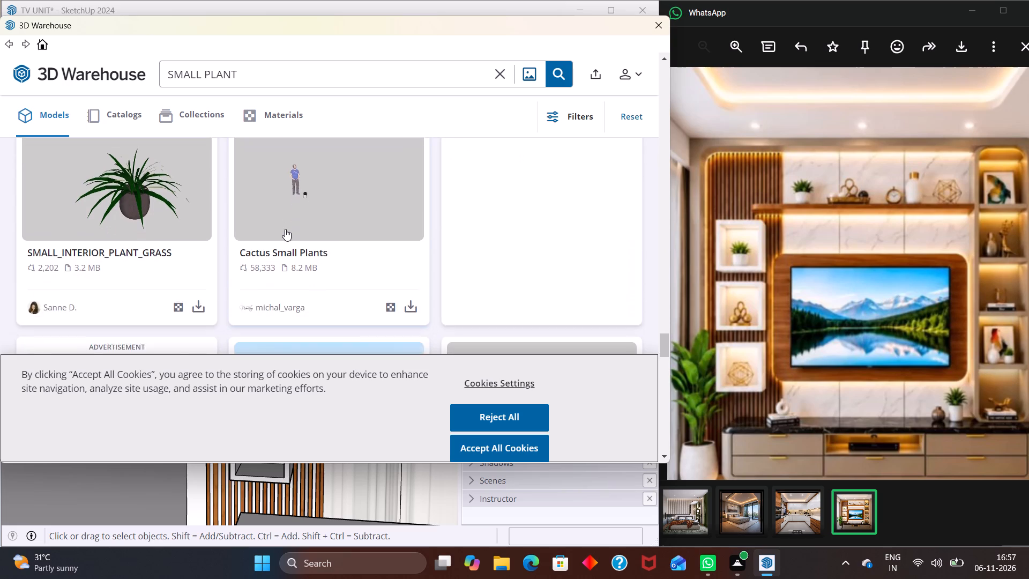
pyautogui.scroll(-10, 285, 229)
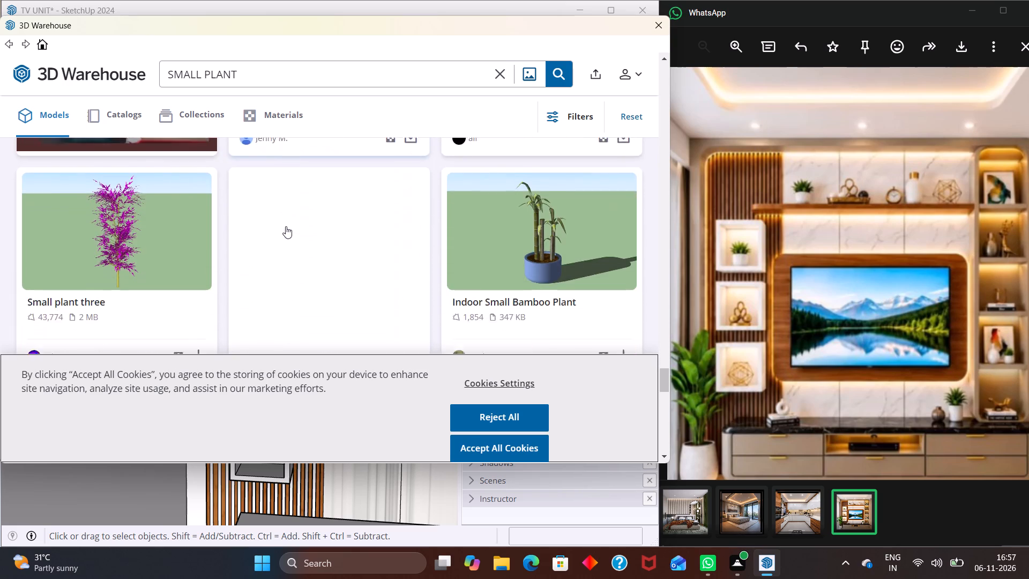
pyautogui.scroll(-8, 286, 226)
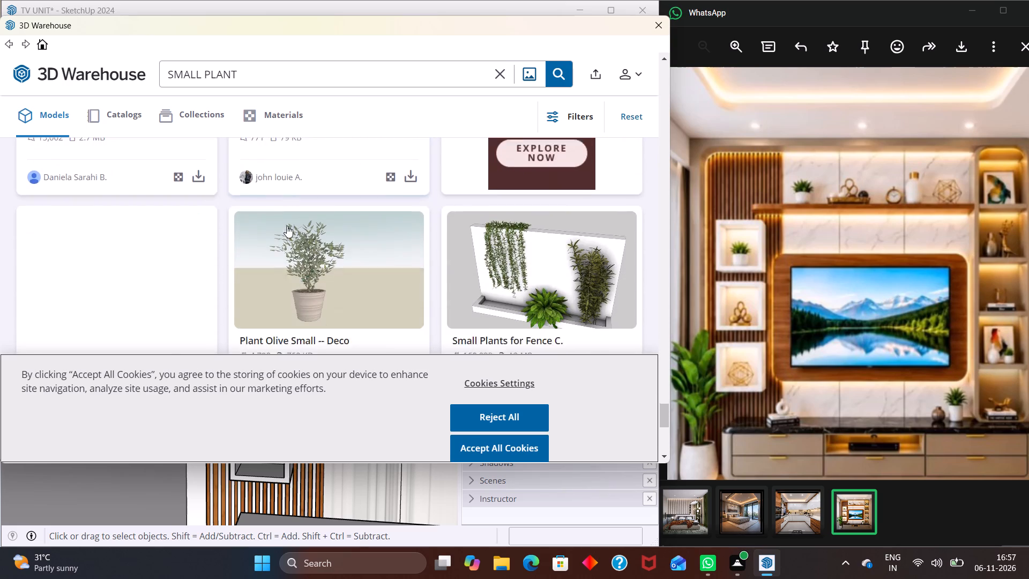
# Find the Small Potted House Plant model among the search results and load it directly into the model.
pyautogui.scroll(-8, 287, 226)
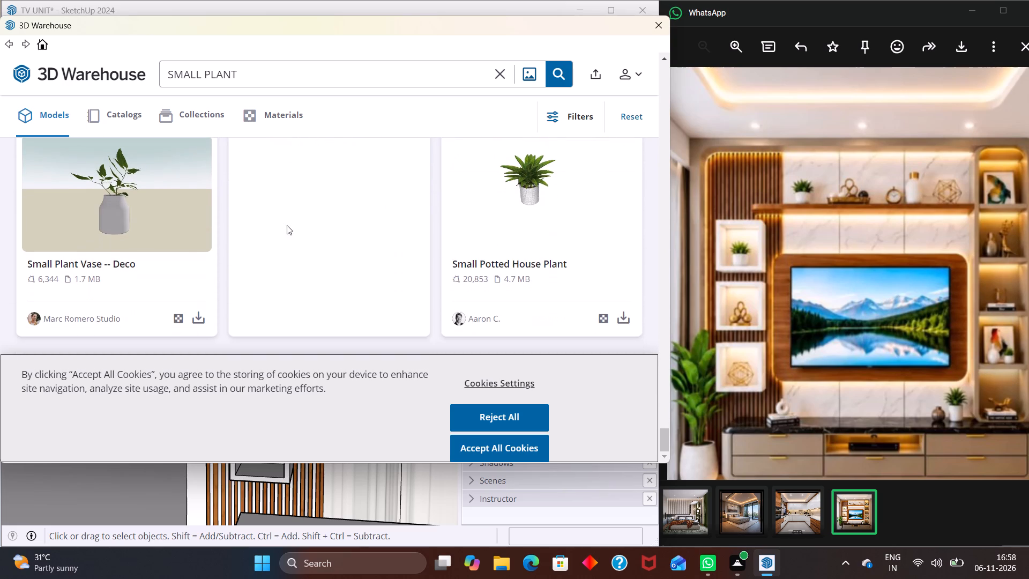
pyautogui.scroll(-1, 287, 225)
pyautogui.scroll(1, 287, 225)
pyautogui.scroll(-2, 508, 274)
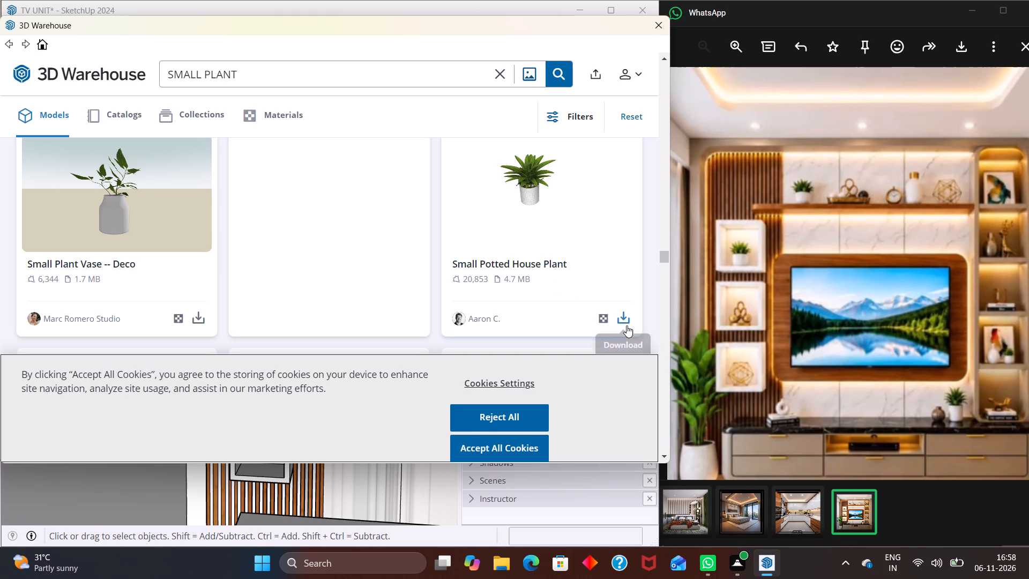
pyautogui.click(615, 314)
pyautogui.click(290, 258)
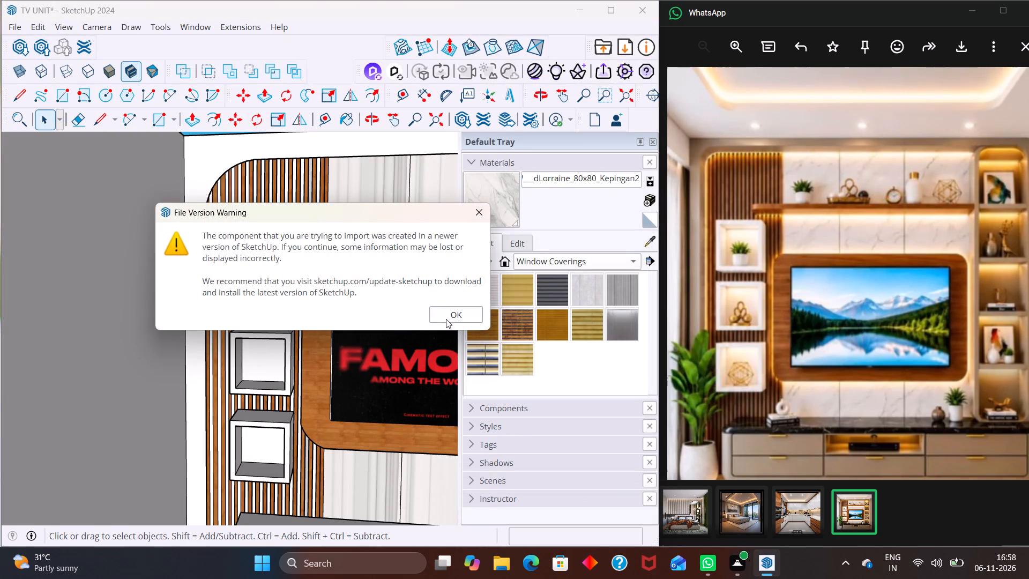
pyautogui.click(446, 318)
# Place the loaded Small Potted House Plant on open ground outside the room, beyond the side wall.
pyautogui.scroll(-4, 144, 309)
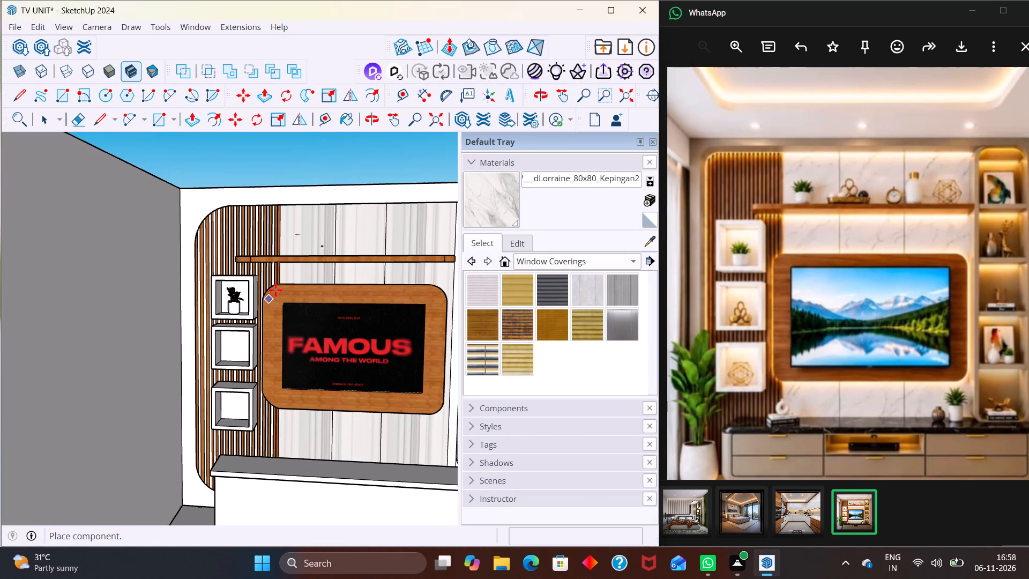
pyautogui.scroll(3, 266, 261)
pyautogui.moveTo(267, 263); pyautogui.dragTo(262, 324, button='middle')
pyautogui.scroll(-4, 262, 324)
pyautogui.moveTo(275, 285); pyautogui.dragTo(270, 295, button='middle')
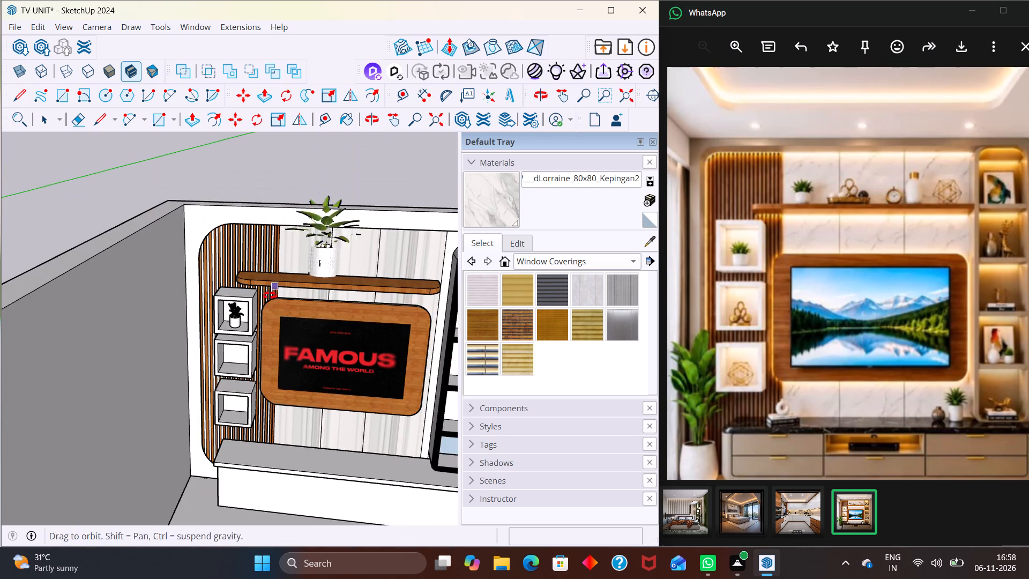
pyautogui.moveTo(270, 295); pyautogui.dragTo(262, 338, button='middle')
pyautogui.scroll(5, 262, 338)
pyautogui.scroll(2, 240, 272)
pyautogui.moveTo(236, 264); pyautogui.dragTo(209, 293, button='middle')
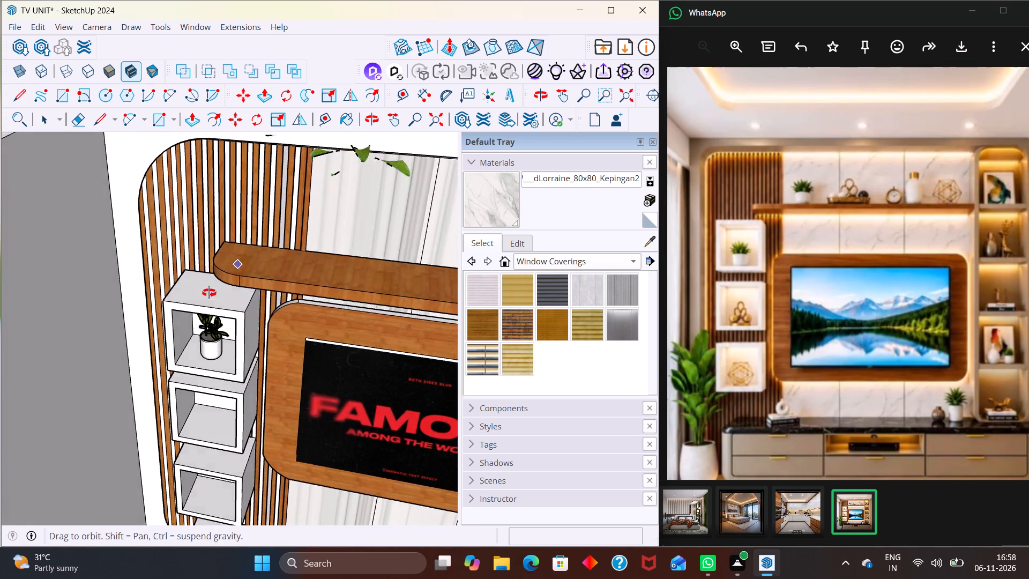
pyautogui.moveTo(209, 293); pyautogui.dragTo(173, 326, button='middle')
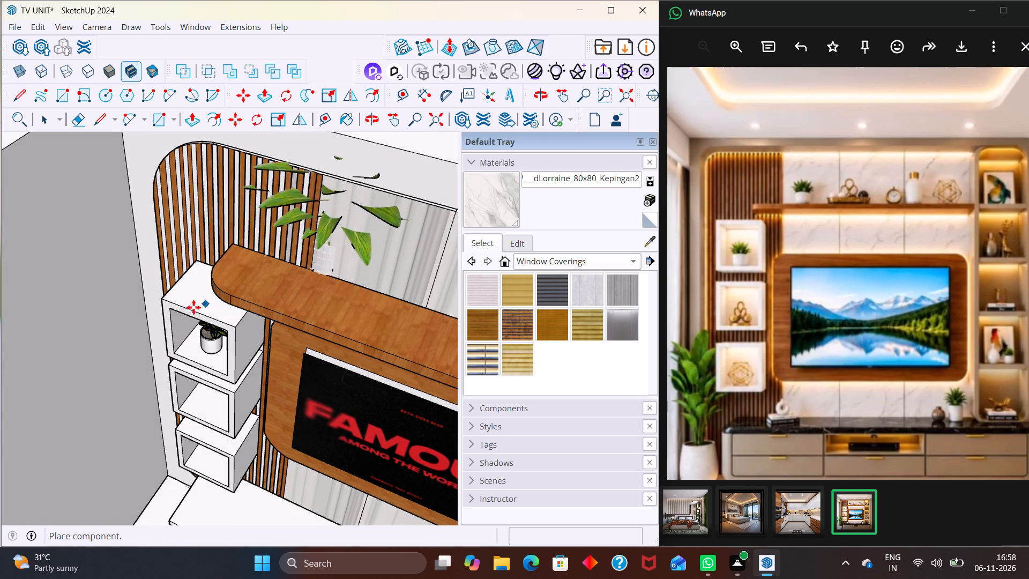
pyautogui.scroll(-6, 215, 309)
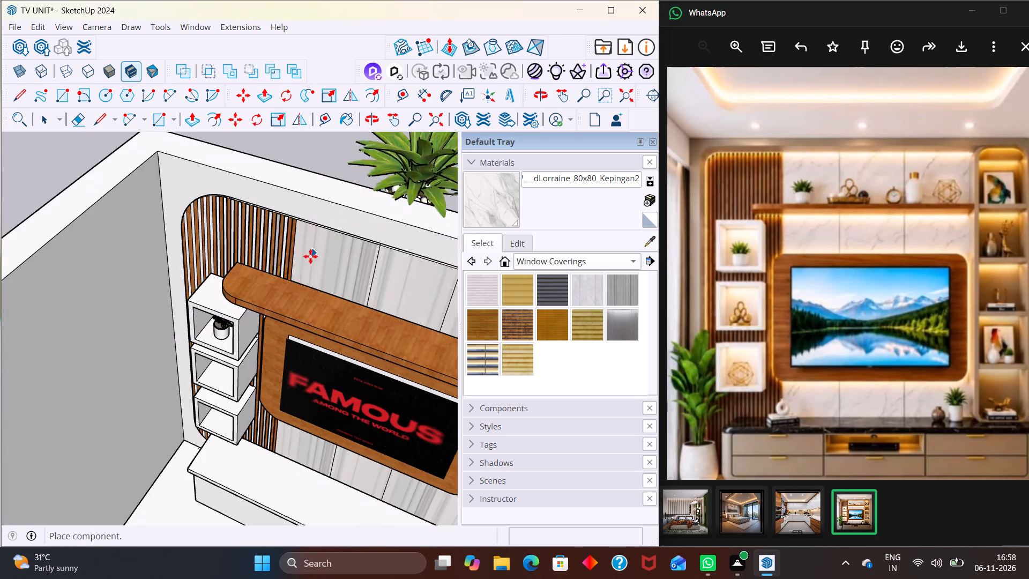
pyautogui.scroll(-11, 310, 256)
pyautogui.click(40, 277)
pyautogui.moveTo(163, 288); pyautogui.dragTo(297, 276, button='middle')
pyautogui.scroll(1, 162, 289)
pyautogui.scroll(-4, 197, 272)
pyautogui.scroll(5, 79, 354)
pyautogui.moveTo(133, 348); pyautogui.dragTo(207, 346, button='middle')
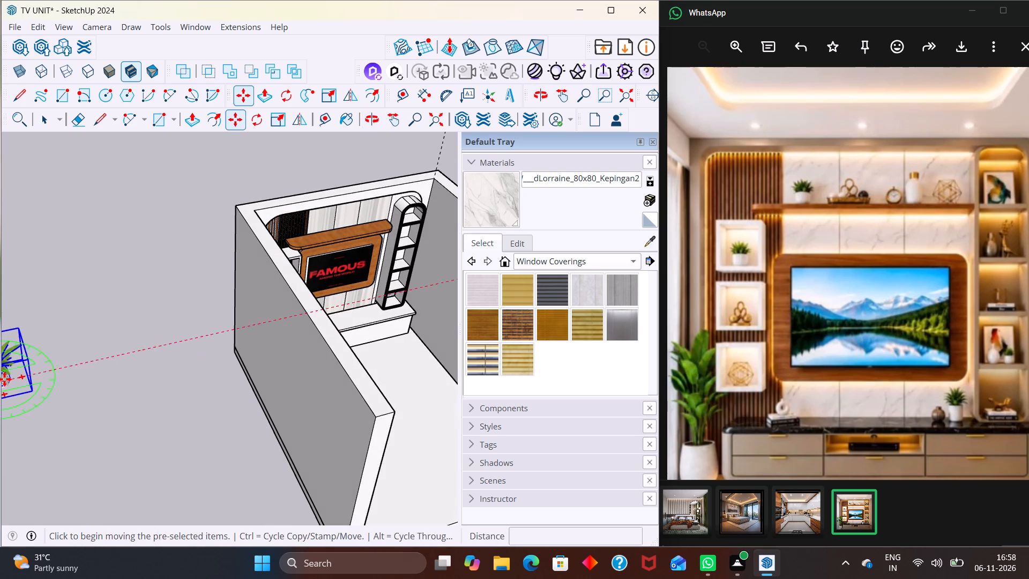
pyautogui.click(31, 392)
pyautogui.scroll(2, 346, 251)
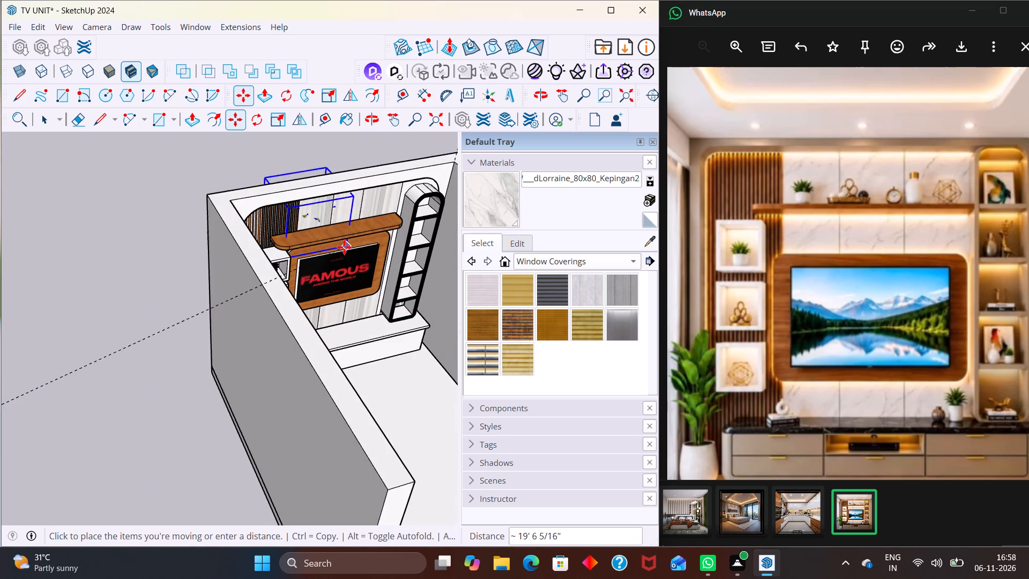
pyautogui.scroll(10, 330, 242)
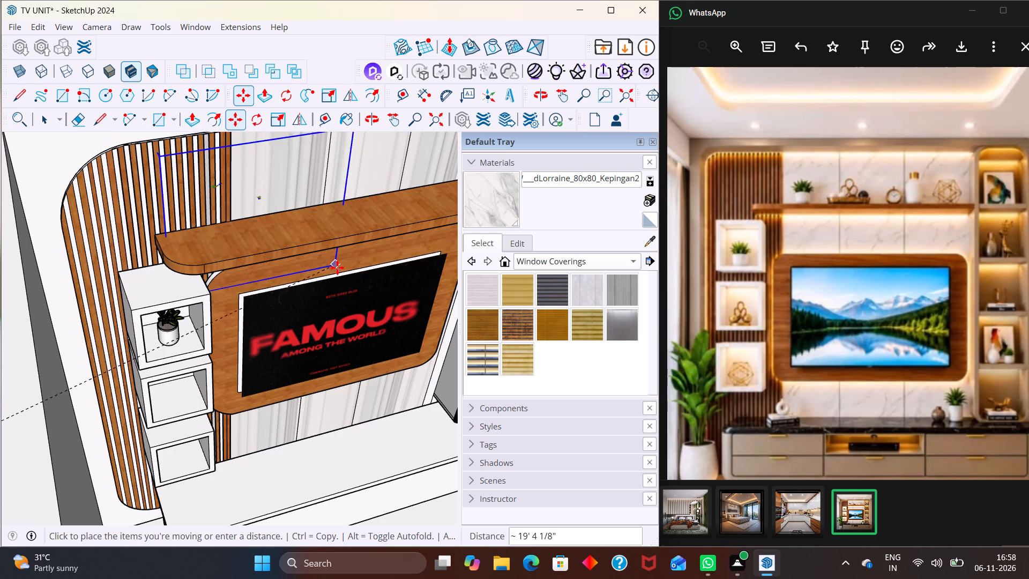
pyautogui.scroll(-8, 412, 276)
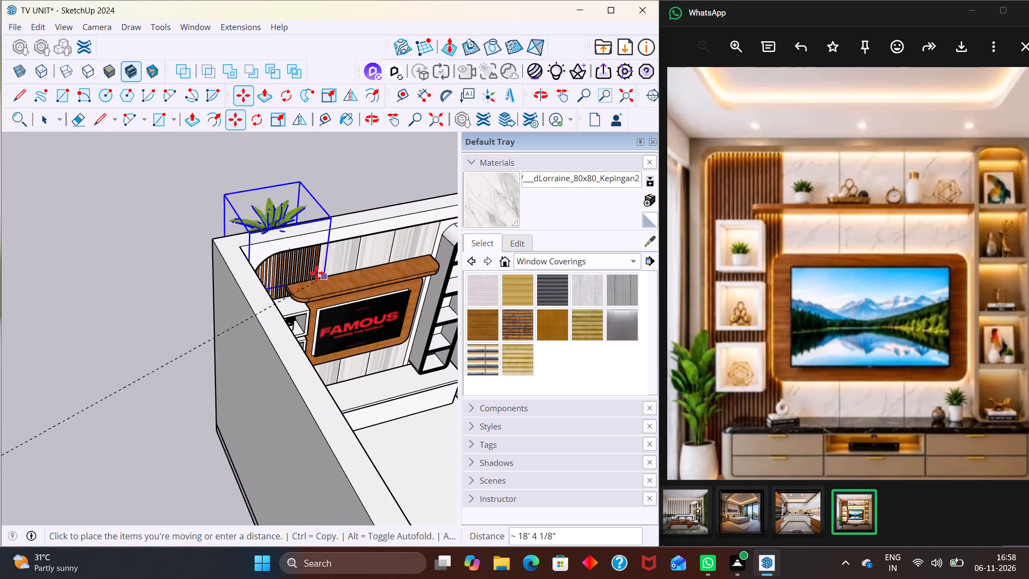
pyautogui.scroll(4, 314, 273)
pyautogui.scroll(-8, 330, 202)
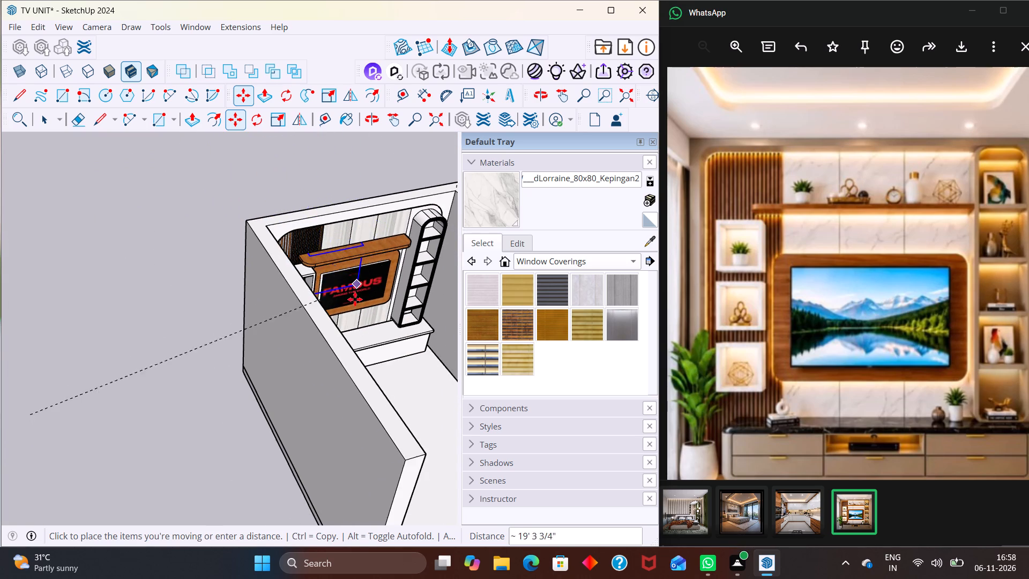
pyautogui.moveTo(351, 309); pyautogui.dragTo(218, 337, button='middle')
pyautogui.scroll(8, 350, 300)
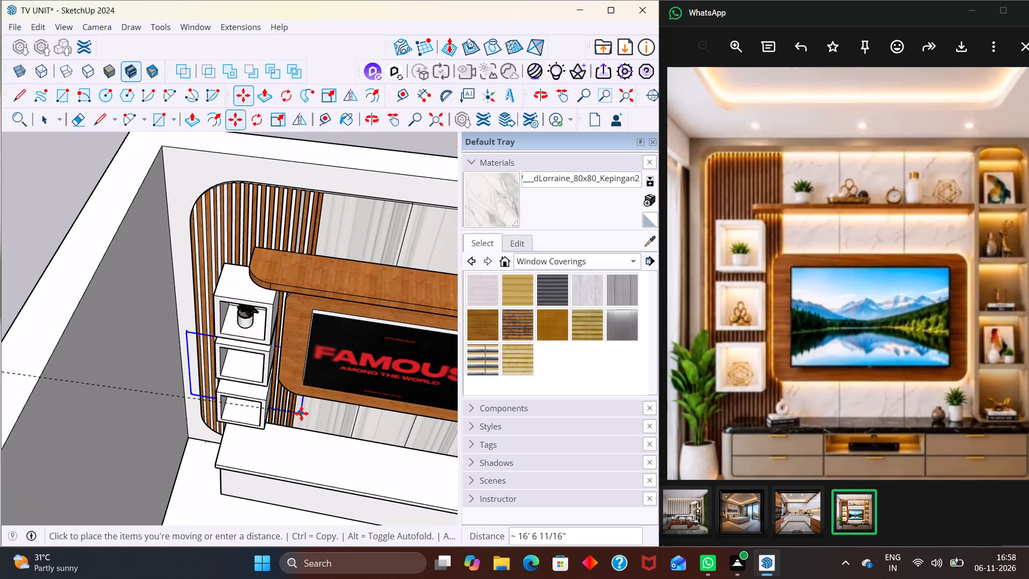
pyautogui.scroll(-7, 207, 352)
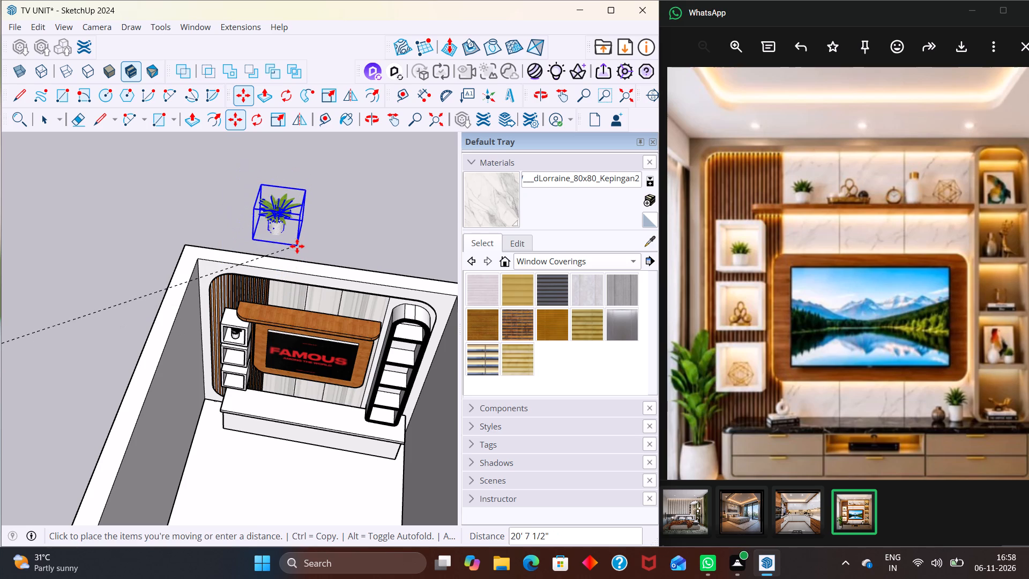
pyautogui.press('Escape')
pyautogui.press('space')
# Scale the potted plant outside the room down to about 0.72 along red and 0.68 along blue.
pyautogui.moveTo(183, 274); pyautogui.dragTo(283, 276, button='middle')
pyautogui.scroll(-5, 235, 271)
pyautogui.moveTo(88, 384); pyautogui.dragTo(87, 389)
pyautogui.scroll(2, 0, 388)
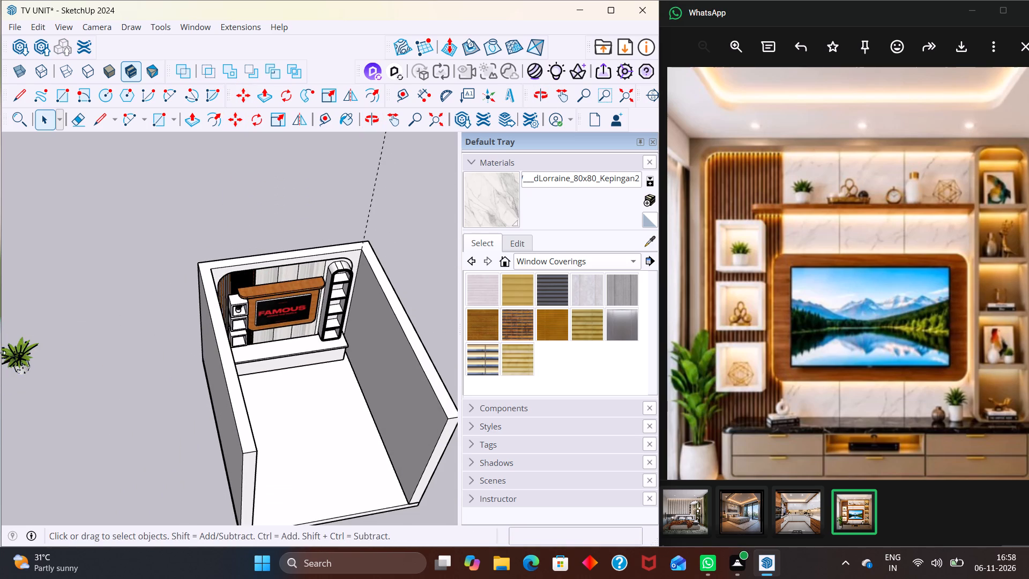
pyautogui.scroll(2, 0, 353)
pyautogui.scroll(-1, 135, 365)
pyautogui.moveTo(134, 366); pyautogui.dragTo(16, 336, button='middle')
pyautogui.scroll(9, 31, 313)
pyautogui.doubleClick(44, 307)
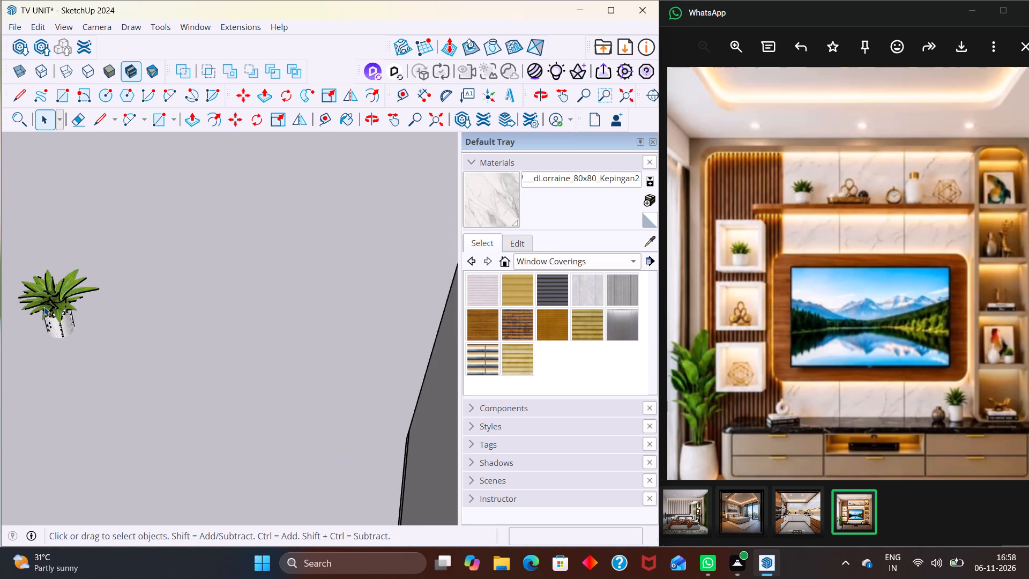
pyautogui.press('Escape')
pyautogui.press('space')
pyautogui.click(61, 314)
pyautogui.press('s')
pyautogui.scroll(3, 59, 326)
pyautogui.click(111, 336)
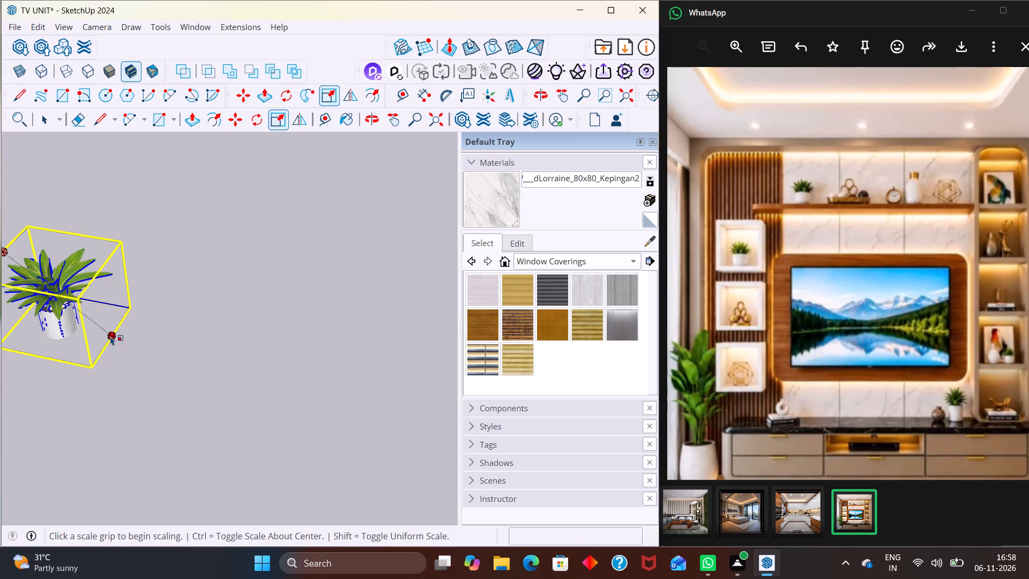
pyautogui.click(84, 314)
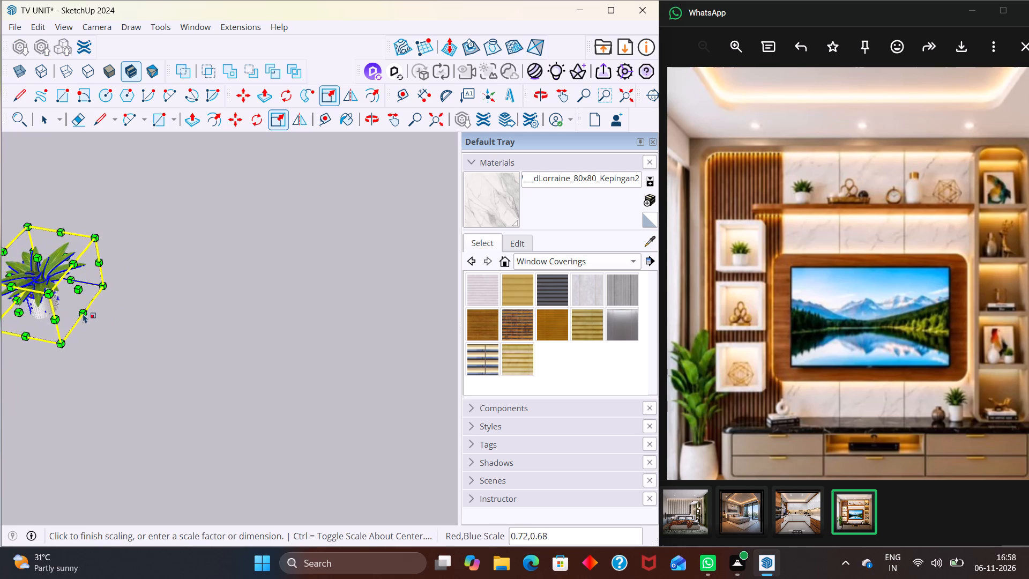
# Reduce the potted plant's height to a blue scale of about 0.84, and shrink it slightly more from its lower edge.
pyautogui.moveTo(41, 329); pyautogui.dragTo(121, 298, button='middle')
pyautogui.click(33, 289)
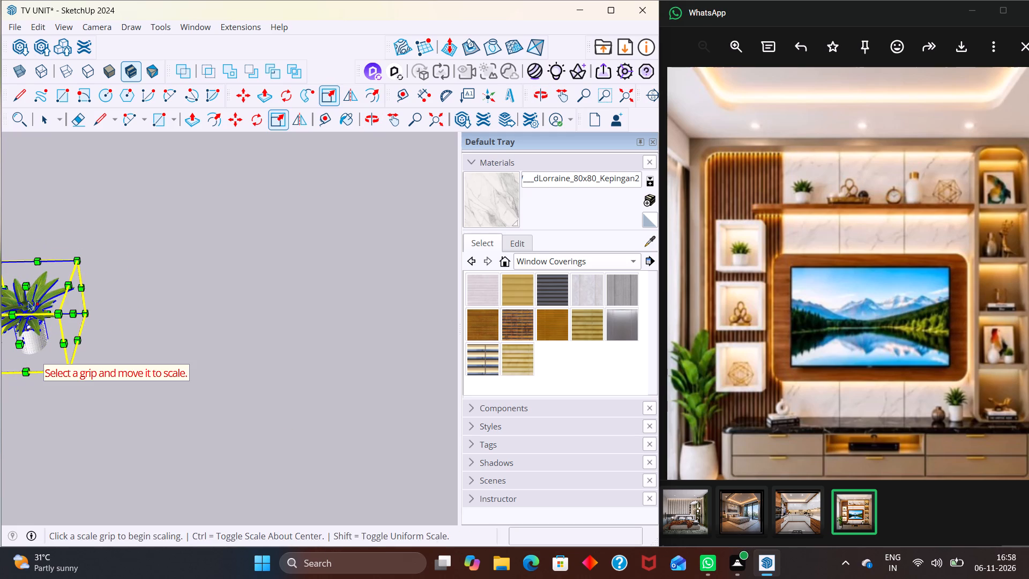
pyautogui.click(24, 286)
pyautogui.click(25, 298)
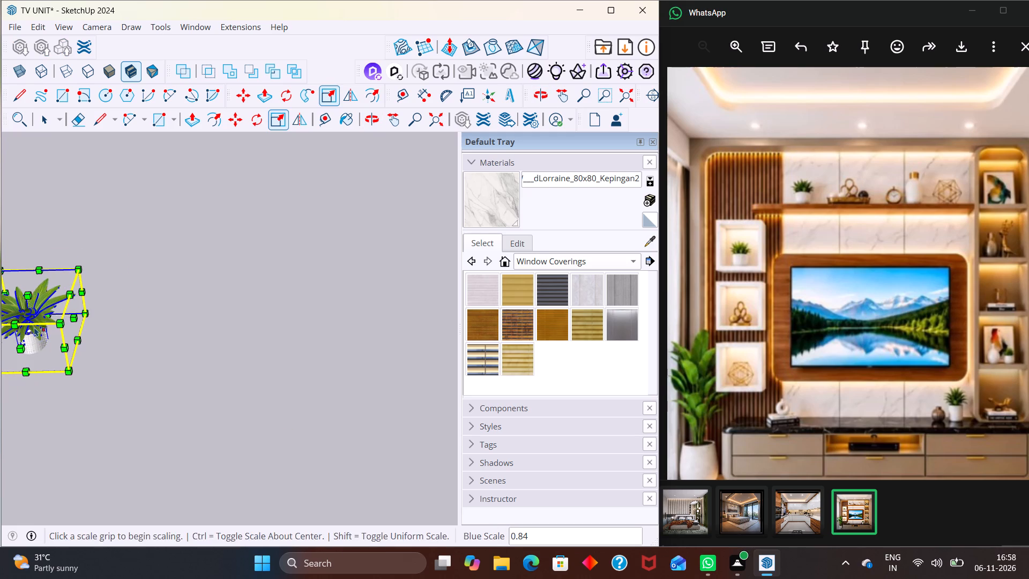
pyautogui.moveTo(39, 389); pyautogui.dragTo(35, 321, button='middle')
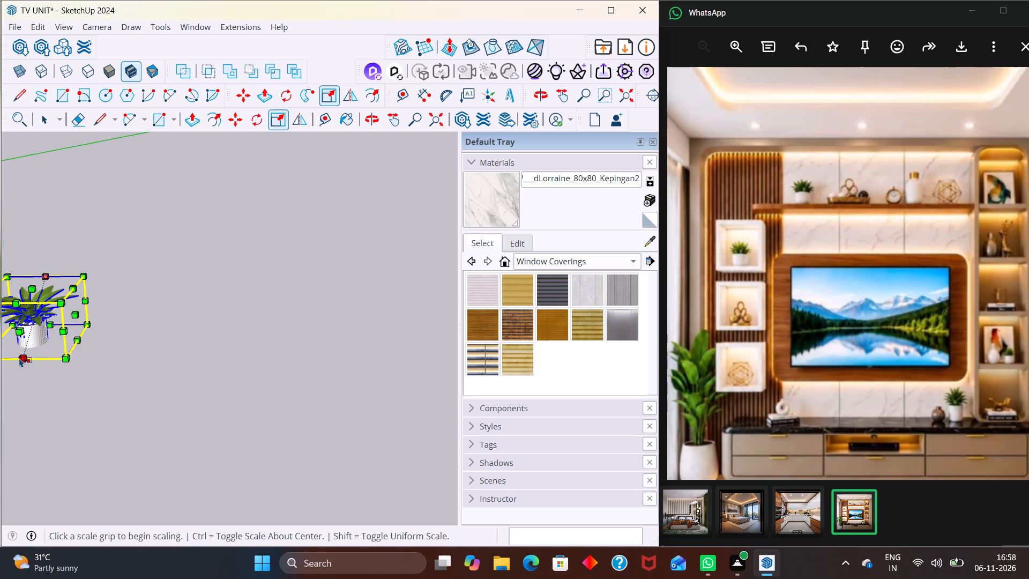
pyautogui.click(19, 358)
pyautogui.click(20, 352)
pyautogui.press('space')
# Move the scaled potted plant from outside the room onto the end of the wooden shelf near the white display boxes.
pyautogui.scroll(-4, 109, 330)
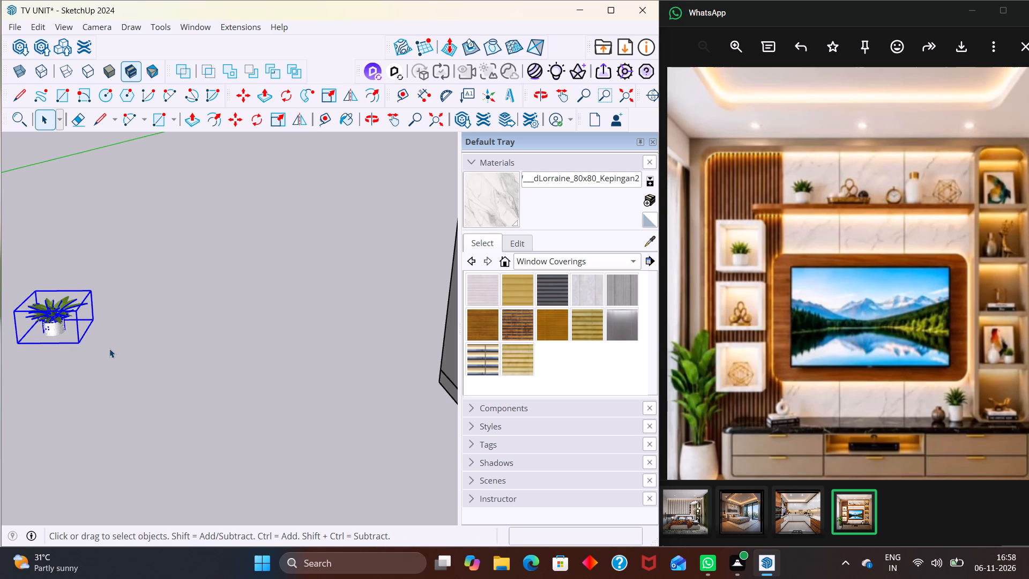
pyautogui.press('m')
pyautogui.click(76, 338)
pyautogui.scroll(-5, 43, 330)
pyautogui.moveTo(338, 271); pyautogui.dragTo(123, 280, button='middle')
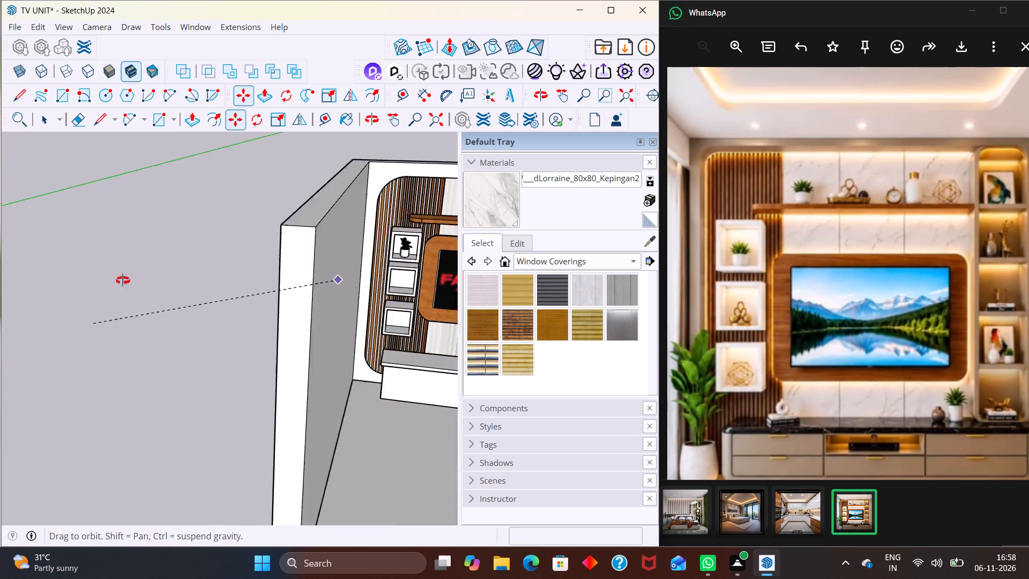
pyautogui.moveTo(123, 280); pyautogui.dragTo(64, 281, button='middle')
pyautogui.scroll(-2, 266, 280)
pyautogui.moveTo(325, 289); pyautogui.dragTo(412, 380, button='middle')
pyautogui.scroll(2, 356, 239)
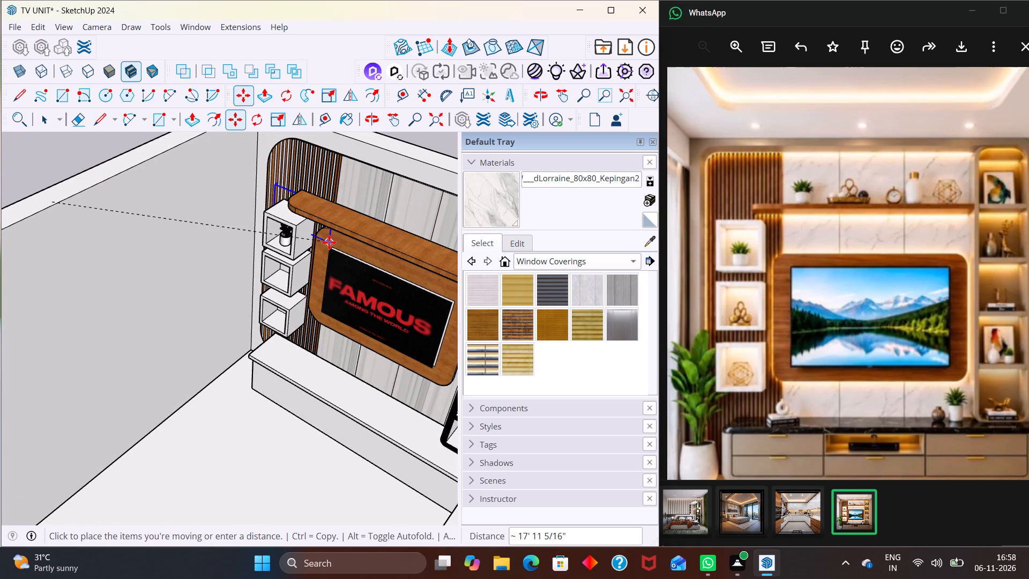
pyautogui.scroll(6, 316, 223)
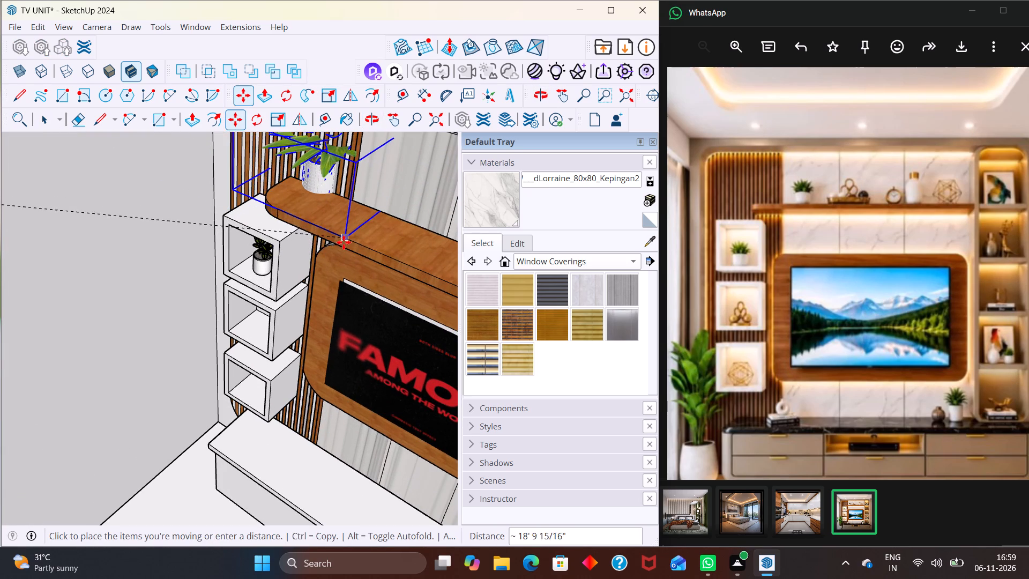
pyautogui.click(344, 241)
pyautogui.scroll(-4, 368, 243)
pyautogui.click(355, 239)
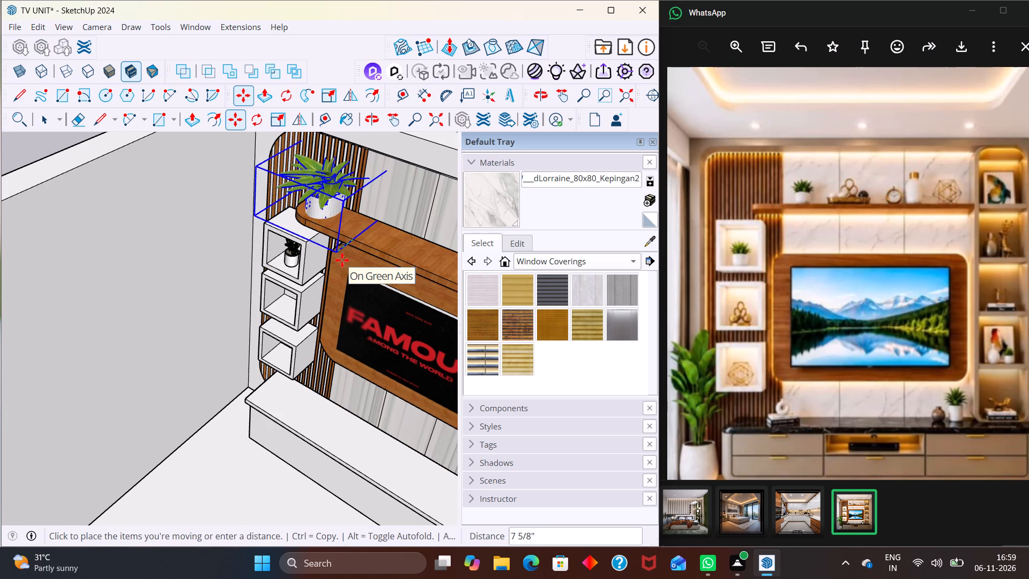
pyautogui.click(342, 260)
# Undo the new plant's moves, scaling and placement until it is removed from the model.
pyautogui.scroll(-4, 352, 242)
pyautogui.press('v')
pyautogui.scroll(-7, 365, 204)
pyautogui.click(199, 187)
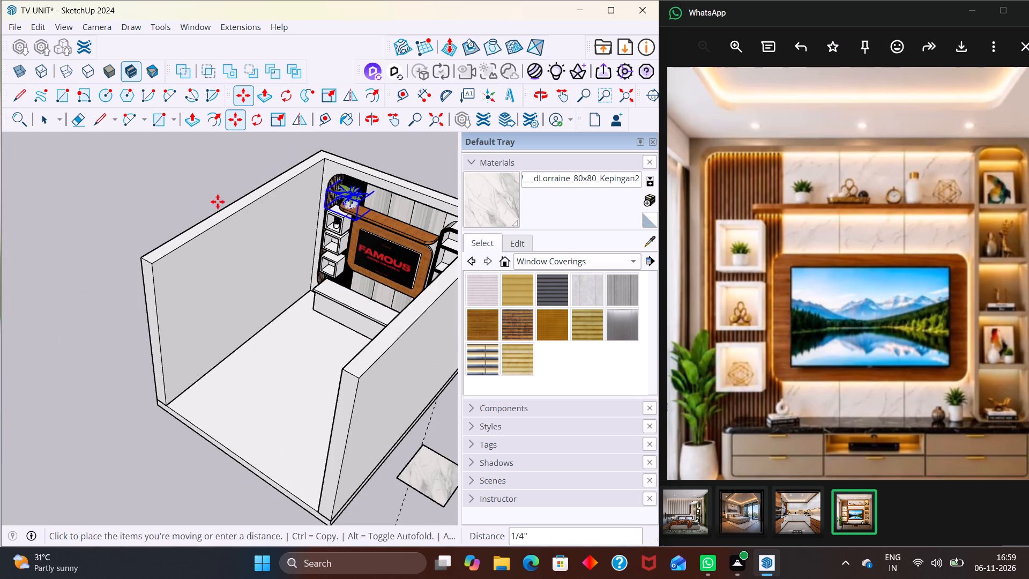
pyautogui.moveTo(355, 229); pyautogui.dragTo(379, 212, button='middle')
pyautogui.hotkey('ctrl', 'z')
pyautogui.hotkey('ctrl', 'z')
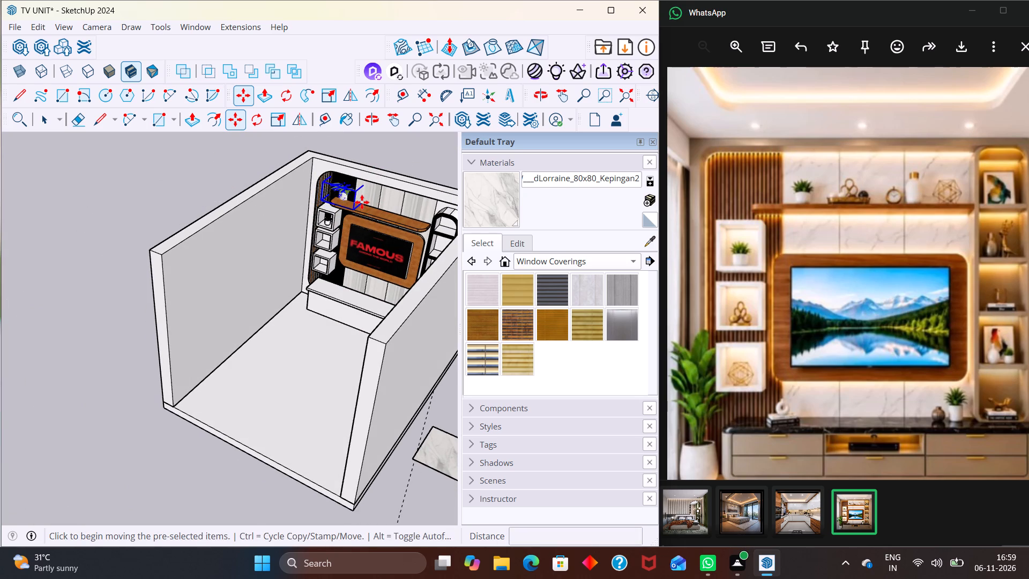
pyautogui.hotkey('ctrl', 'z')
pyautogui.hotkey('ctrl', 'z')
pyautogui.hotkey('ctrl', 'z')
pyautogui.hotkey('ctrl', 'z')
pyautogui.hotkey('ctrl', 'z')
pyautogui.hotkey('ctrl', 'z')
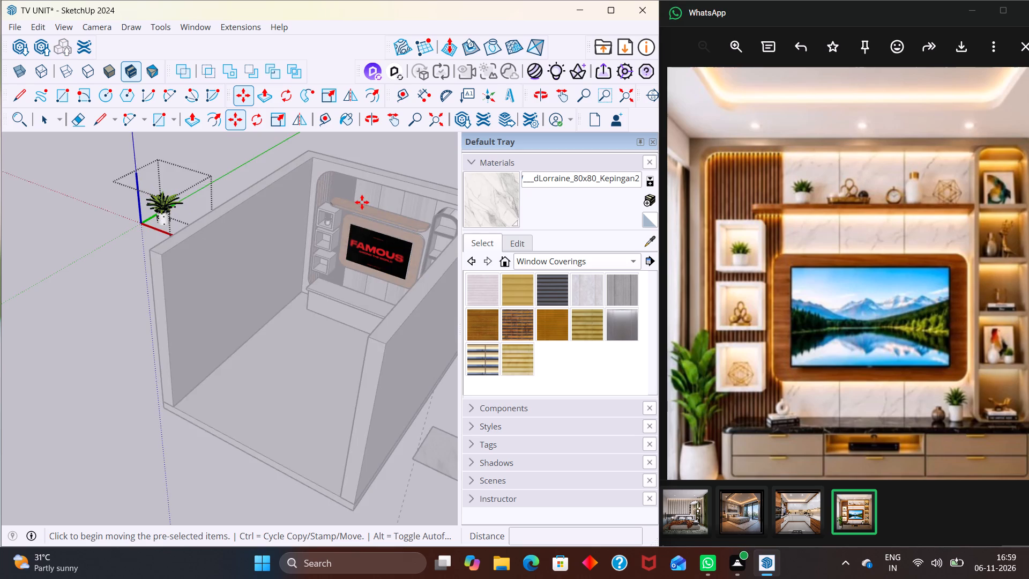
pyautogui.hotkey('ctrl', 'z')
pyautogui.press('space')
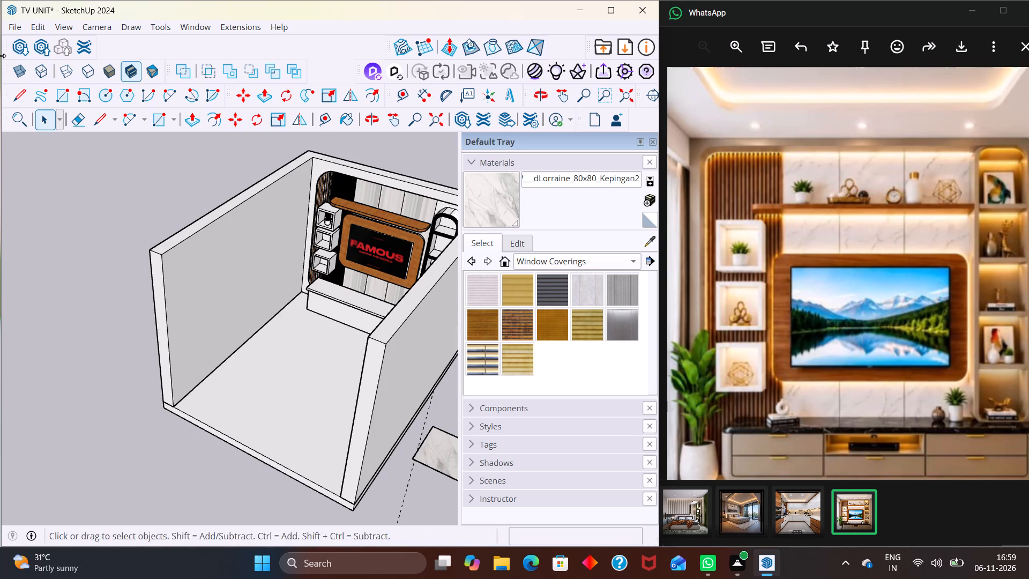
# Load the "PLANT SMALL" model with the white square pot from 3D Warehouse's SMALL PLANT results directly into the model.
pyautogui.click(13, 51)
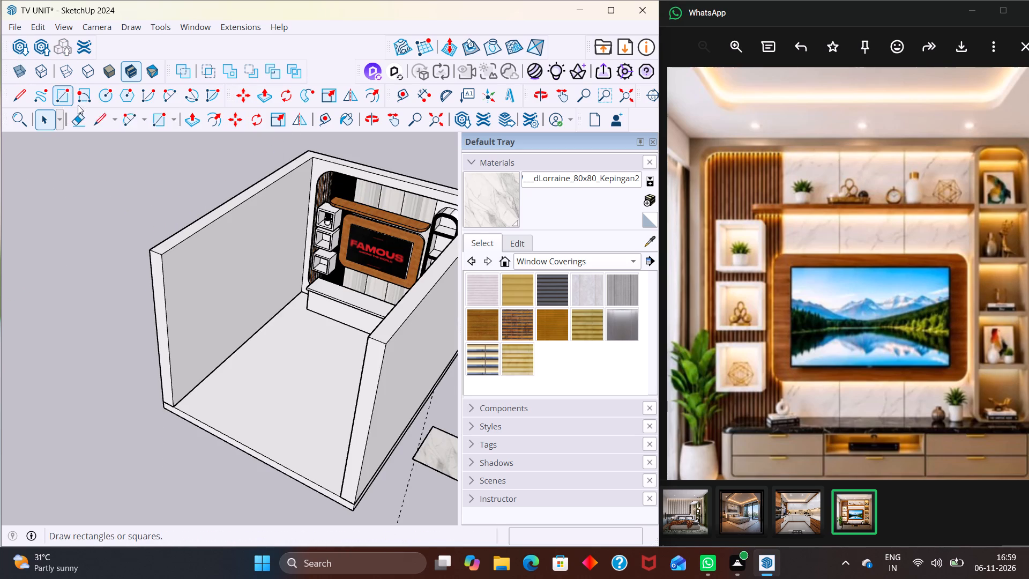
pyautogui.scroll(4, 365, 199)
pyautogui.moveTo(345, 250); pyautogui.dragTo(335, 193, button='middle')
pyautogui.scroll(2, 355, 198)
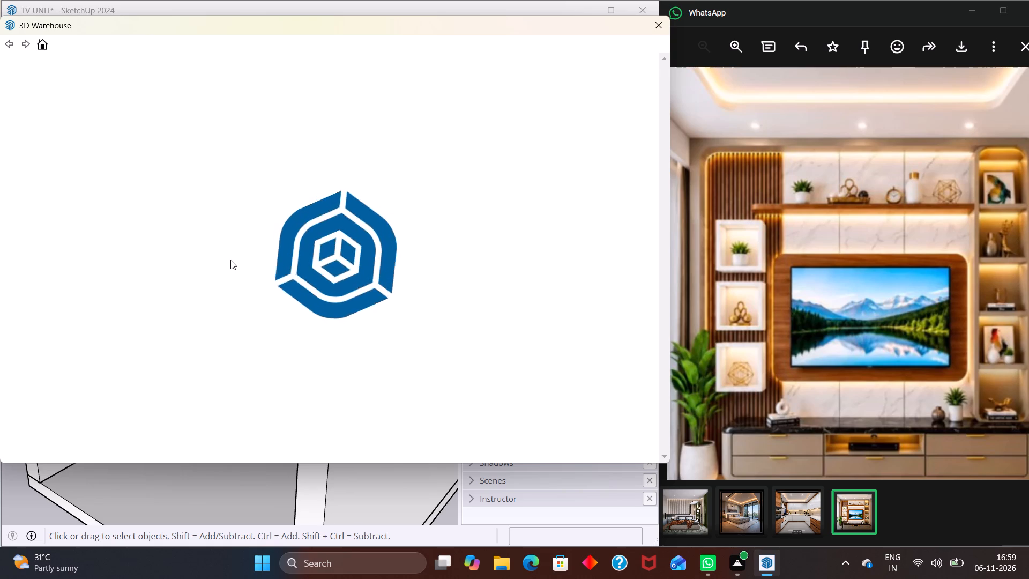
pyautogui.scroll(-3, 266, 292)
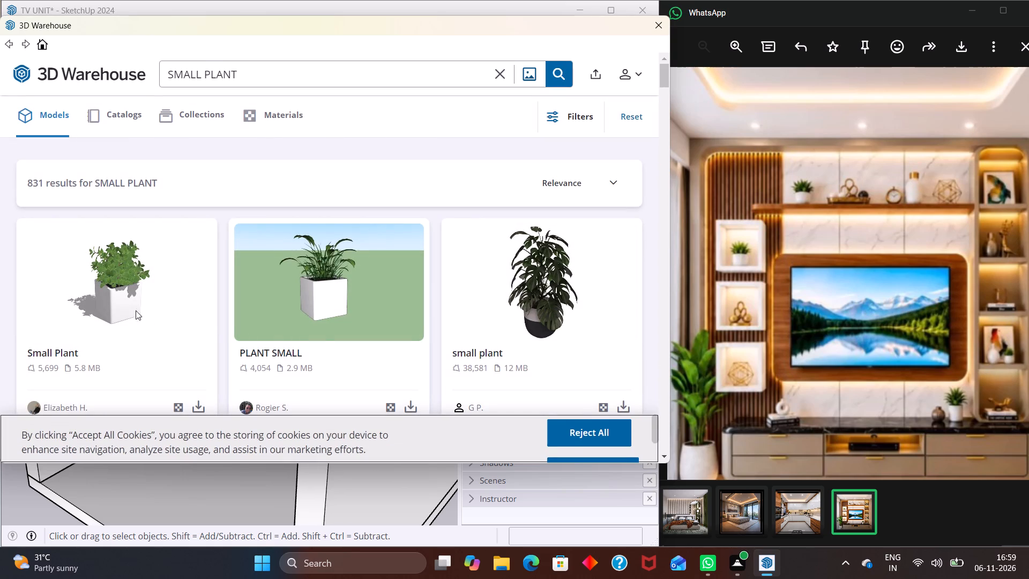
pyautogui.scroll(-4, 129, 300)
pyautogui.scroll(2, 184, 289)
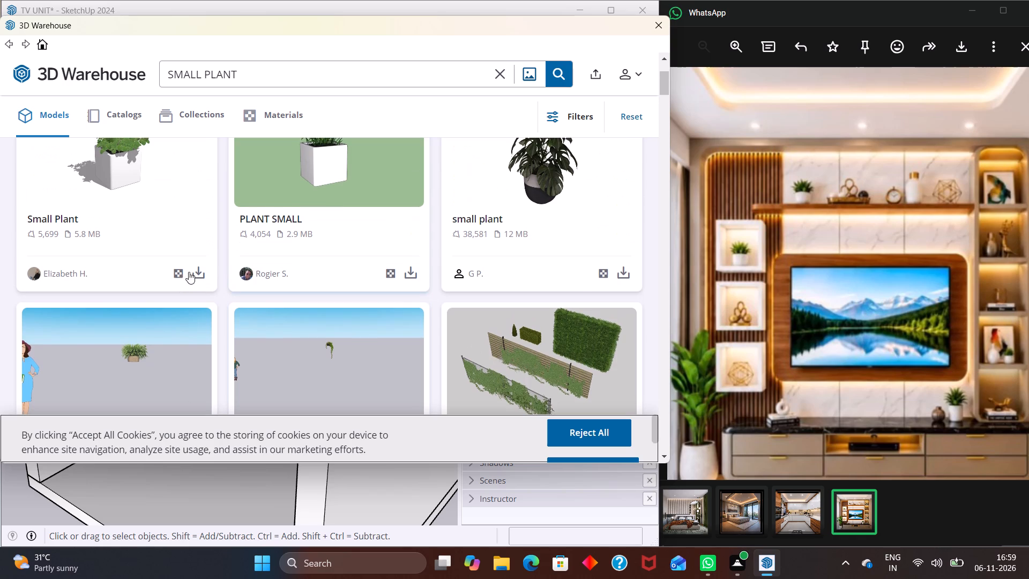
pyautogui.scroll(2, 315, 219)
pyautogui.scroll(-1, 322, 274)
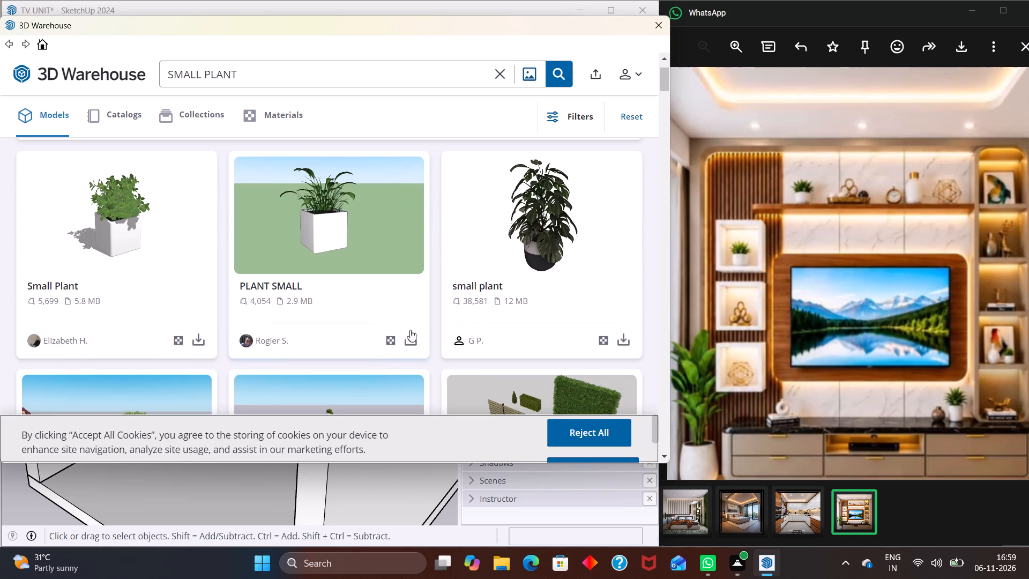
pyautogui.click(414, 338)
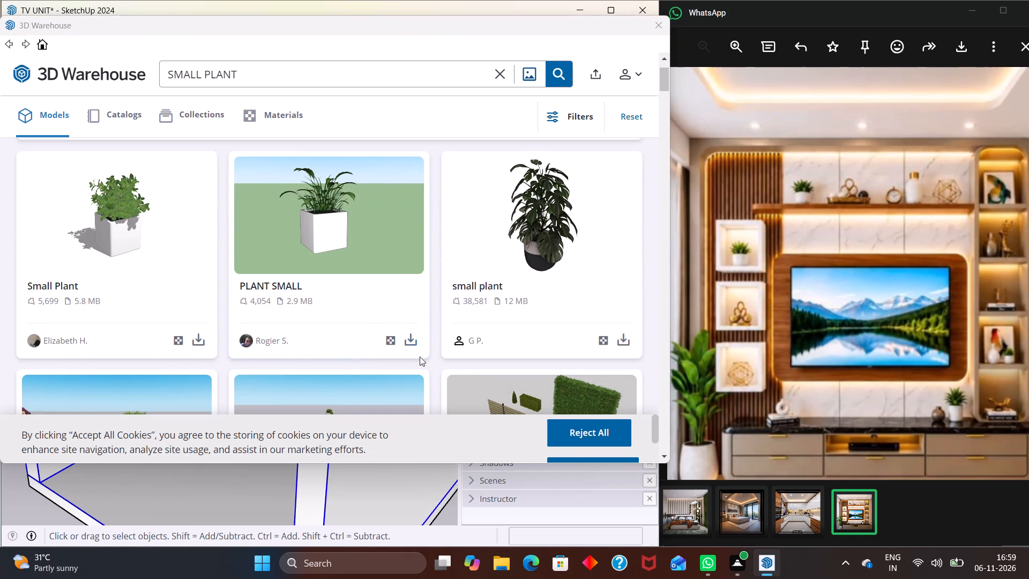
pyautogui.click(415, 342)
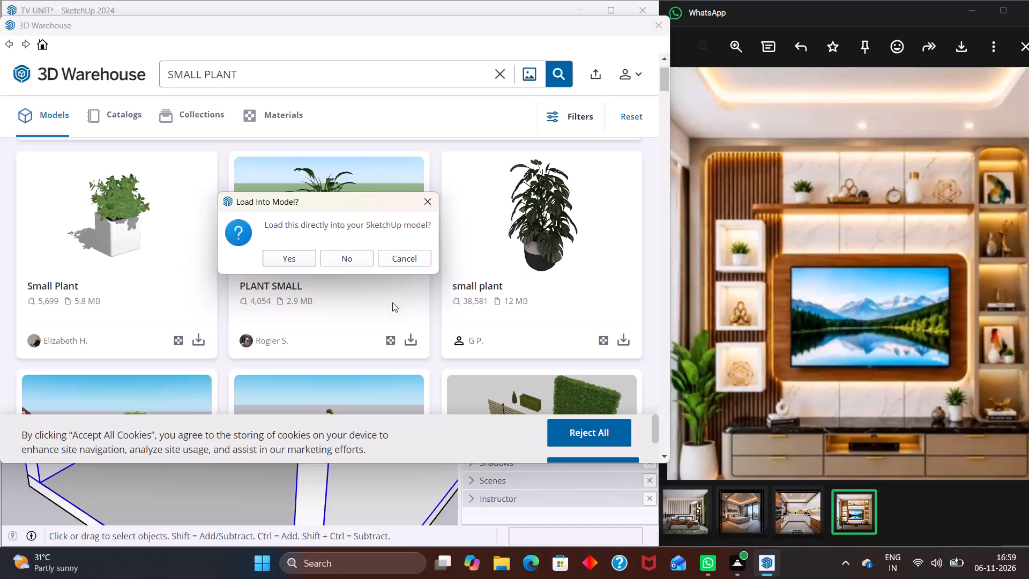
pyautogui.click(292, 261)
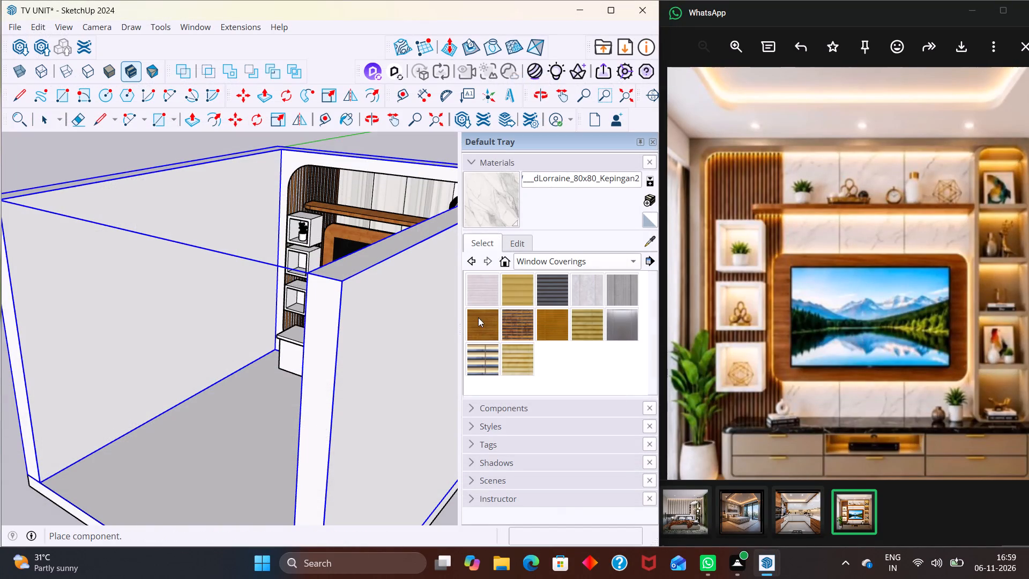
# Place the loaded potted plant on top of the wooden shelf above the TV, near the display boxes, and deselect it.
pyautogui.scroll(-7, 345, 292)
pyautogui.scroll(11, 319, 216)
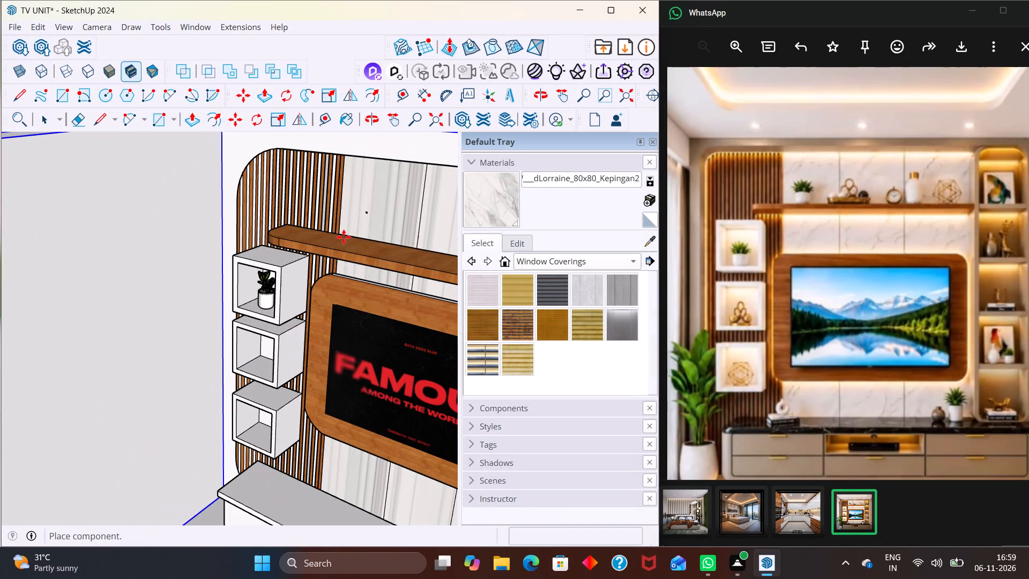
pyautogui.scroll(2, 308, 246)
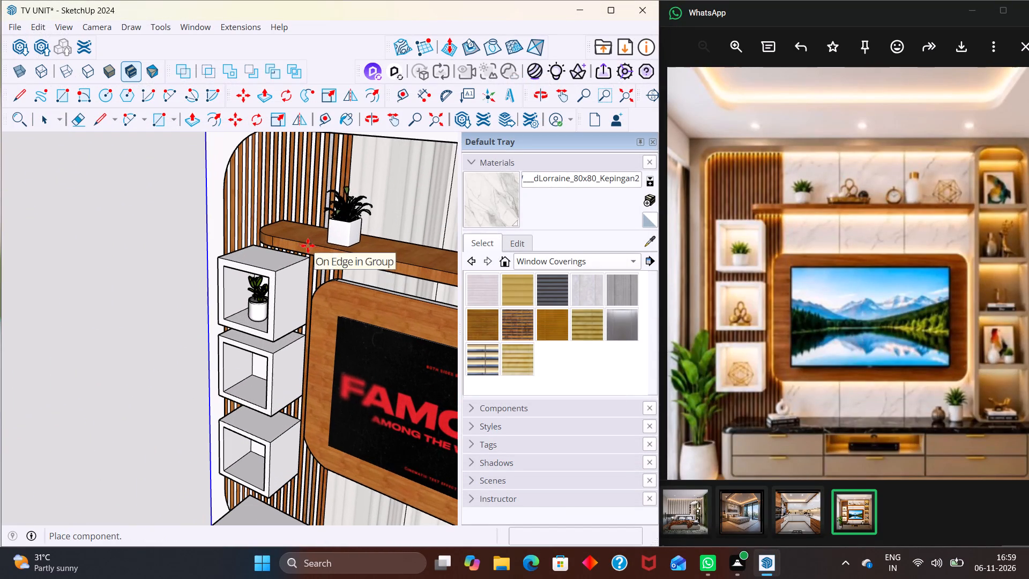
pyautogui.click(340, 247)
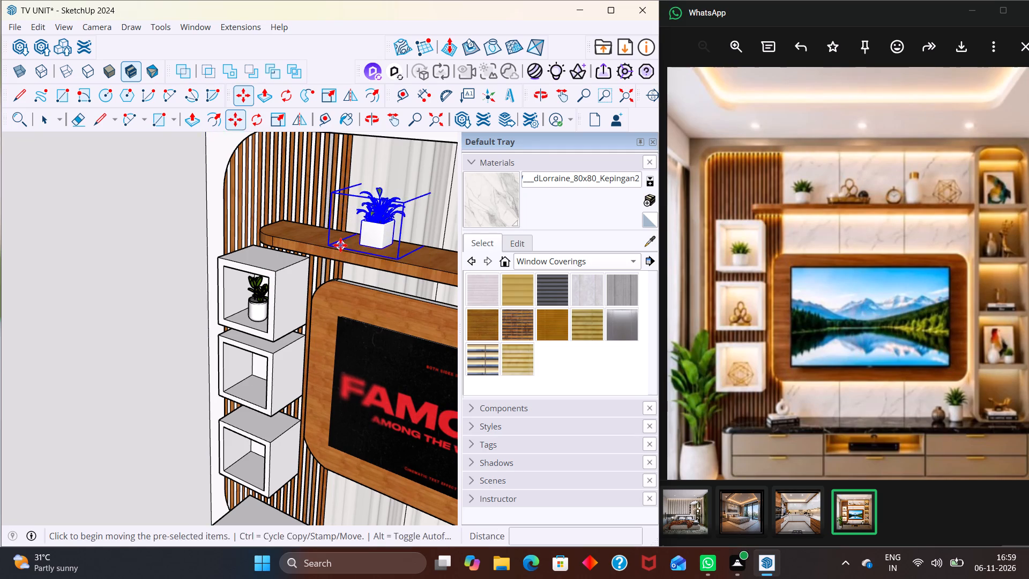
pyautogui.scroll(-4, 340, 245)
pyautogui.moveTo(357, 255); pyautogui.dragTo(420, 265, button='middle')
pyautogui.press('space')
pyautogui.scroll(-8, 409, 239)
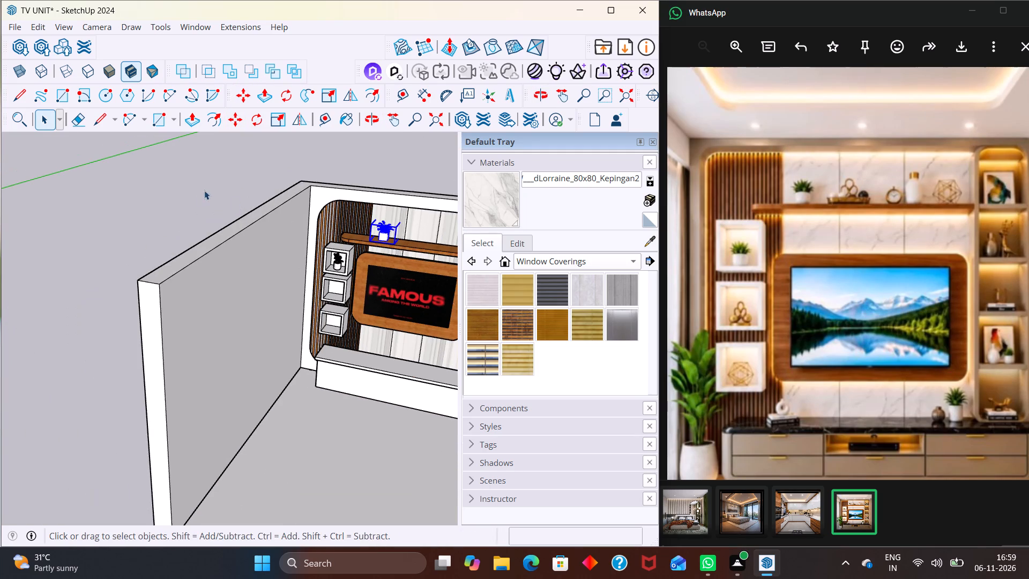
pyautogui.click(200, 190)
# Examine the TV wall from the front and up close to check the new plant's size and position on the shelf.
pyautogui.moveTo(320, 270); pyautogui.dragTo(396, 206, button='middle')
pyautogui.scroll(10, 383, 204)
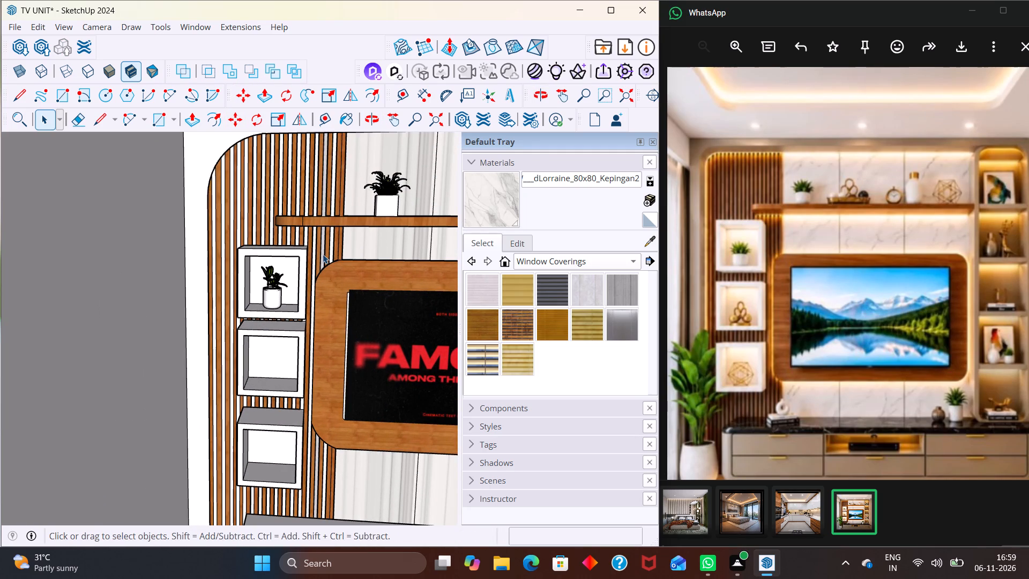
pyautogui.scroll(-11, 327, 263)
pyautogui.scroll(-1, 374, 279)
pyautogui.moveTo(378, 361); pyautogui.dragTo(378, 362, button='middle')
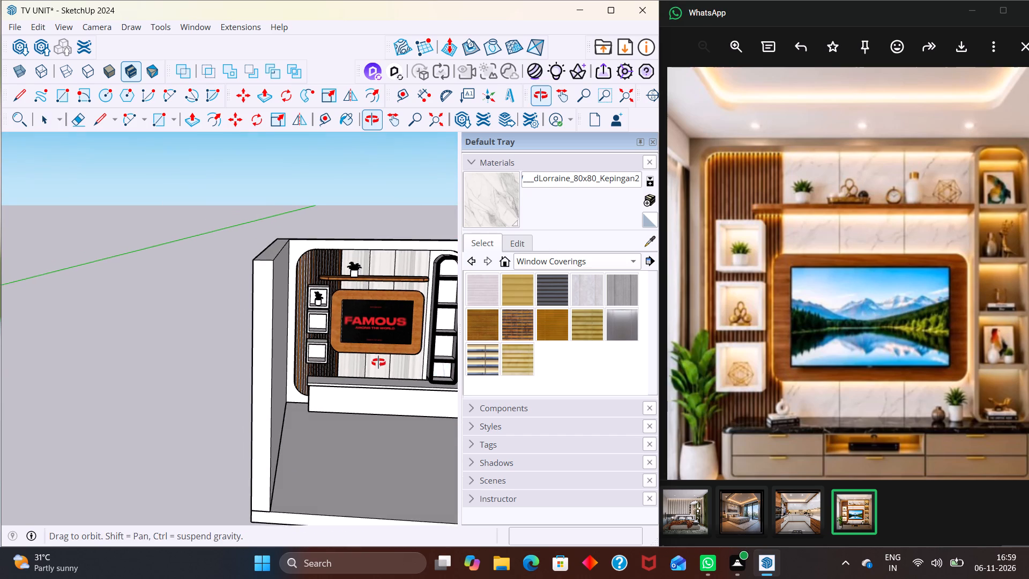
pyautogui.moveTo(378, 362); pyautogui.dragTo(408, 363, button='middle')
pyautogui.keyDown('shift'); pyautogui.moveTo(376, 381); pyautogui.dragTo(249, 352, button='middle'); pyautogui.keyUp('shift')
pyautogui.scroll(3, 207, 271)
pyautogui.moveTo(252, 255); pyautogui.dragTo(193, 274, button='middle')
pyautogui.scroll(3, 219, 251)
pyautogui.scroll(-2, 208, 231)
pyautogui.moveTo(238, 264); pyautogui.dragTo(270, 236, button='middle')
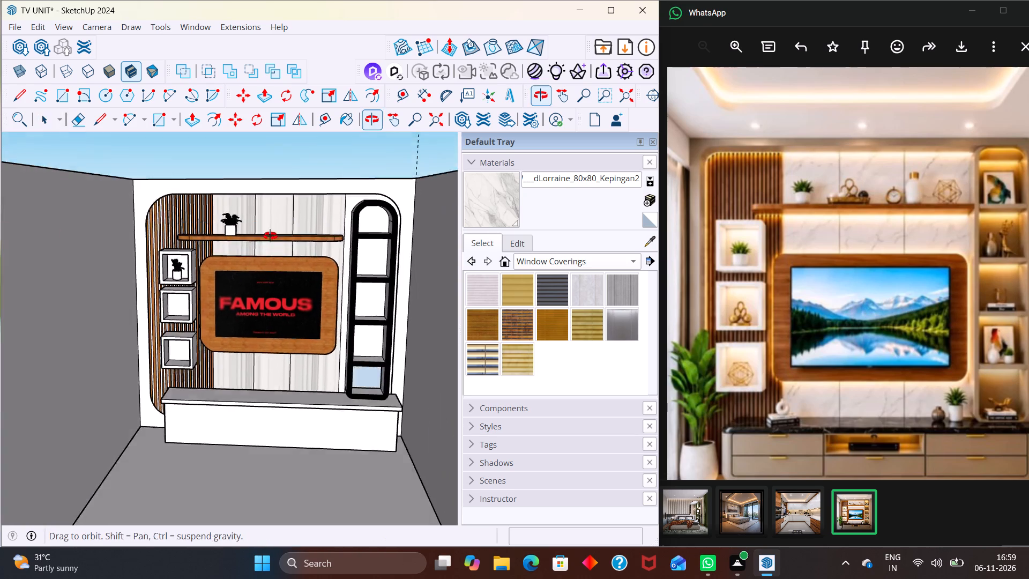
pyautogui.moveTo(270, 236); pyautogui.dragTo(269, 235, button='middle')
pyautogui.scroll(7, 267, 234)
pyautogui.moveTo(249, 232); pyautogui.dragTo(277, 249, button='middle')
pyautogui.scroll(-1, 229, 256)
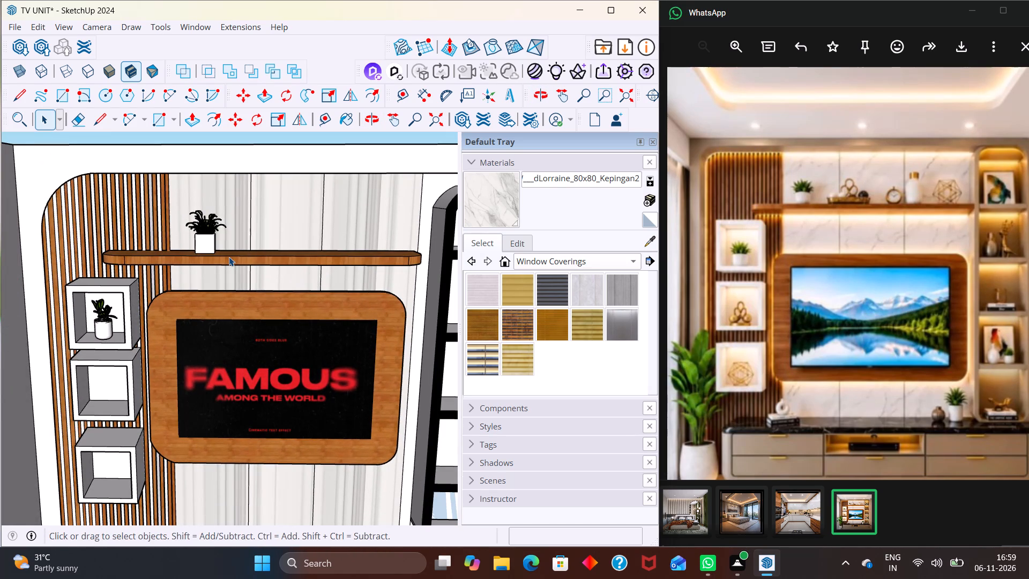
# Copy the potted plant from the top display box onto the console, about 7' 5" away, beside the tall black shelf unit.
pyautogui.scroll(2, 128, 325)
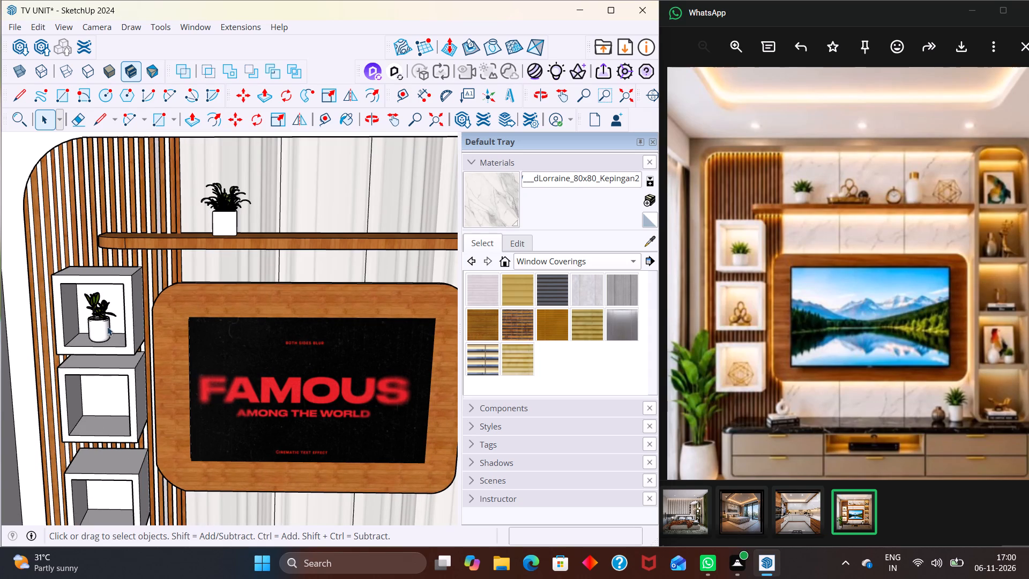
pyautogui.click(102, 328)
pyautogui.press('m')
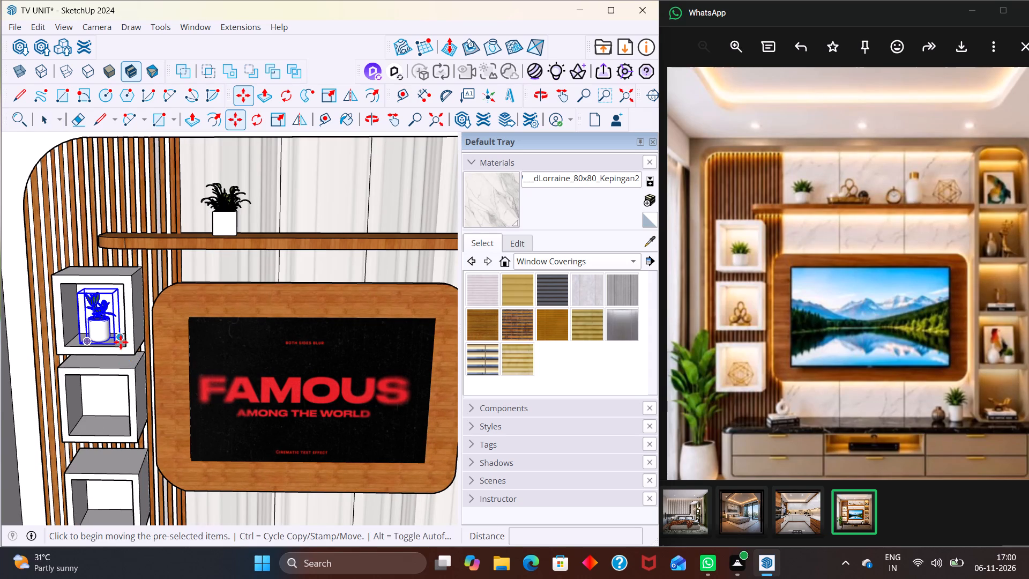
pyautogui.click(116, 342)
pyautogui.scroll(-3, 184, 369)
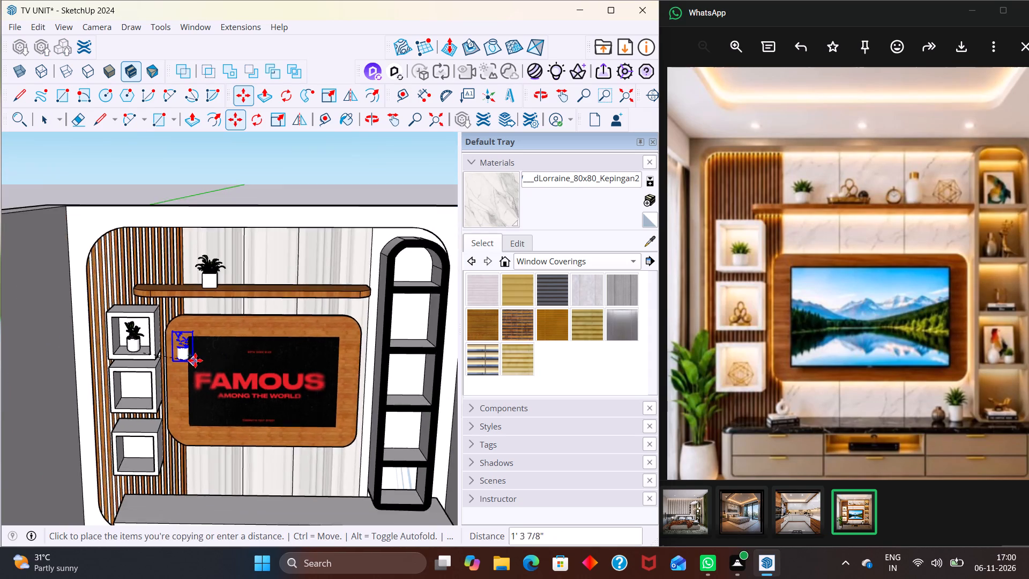
pyautogui.scroll(-4, 195, 360)
pyautogui.moveTo(375, 488); pyautogui.dragTo(384, 476, button='middle')
pyautogui.scroll(2, 371, 485)
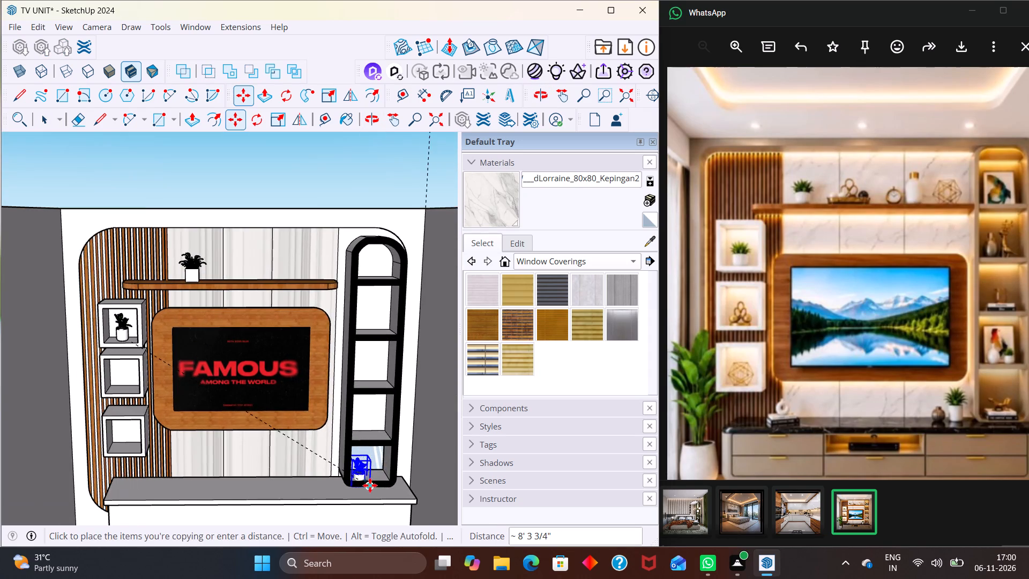
pyautogui.scroll(1, 370, 485)
pyautogui.scroll(4, 326, 485)
pyautogui.click(326, 486)
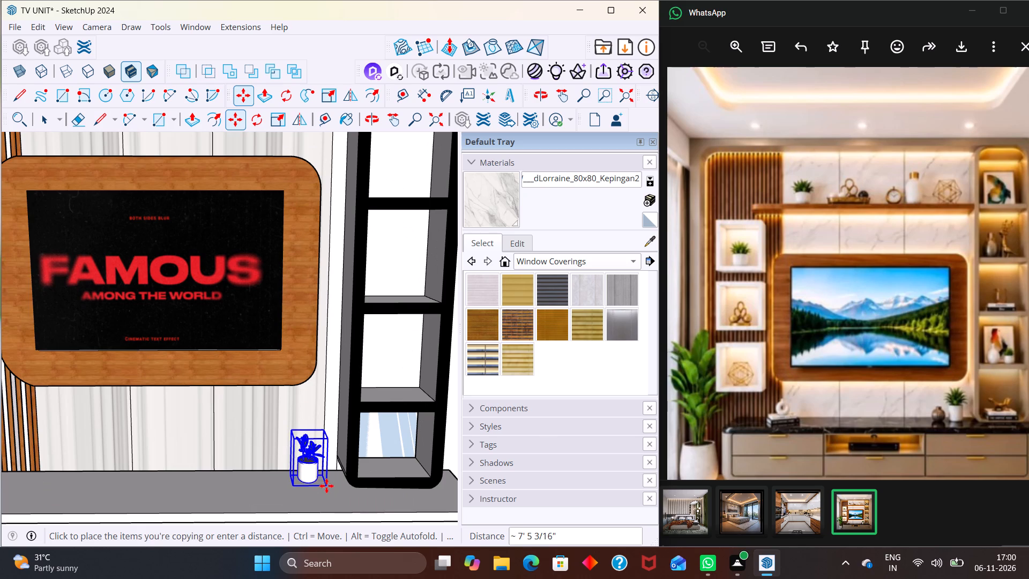
pyautogui.press('space')
pyautogui.scroll(-9, 357, 463)
pyautogui.scroll(-1, 304, 403)
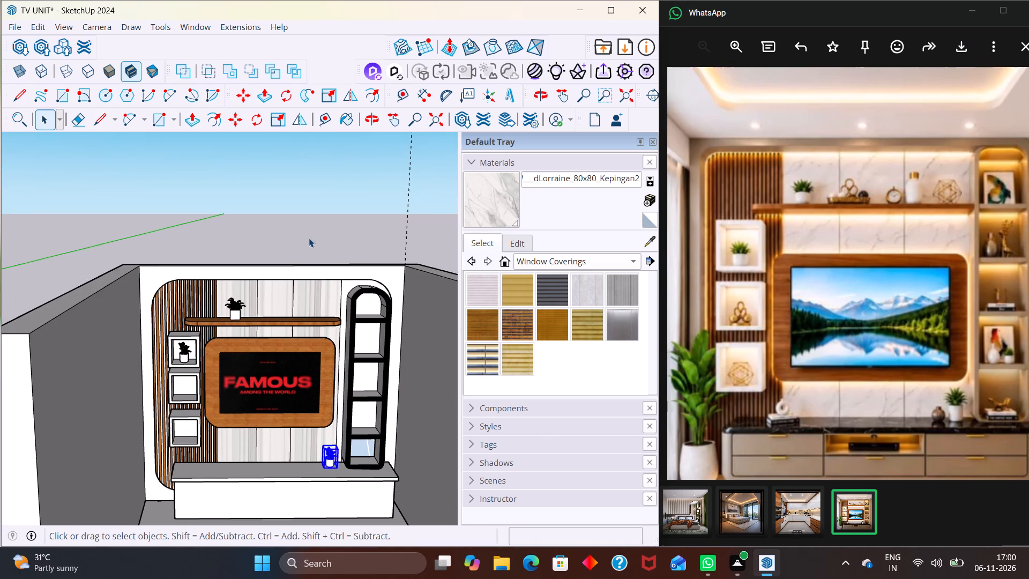
pyautogui.click(309, 238)
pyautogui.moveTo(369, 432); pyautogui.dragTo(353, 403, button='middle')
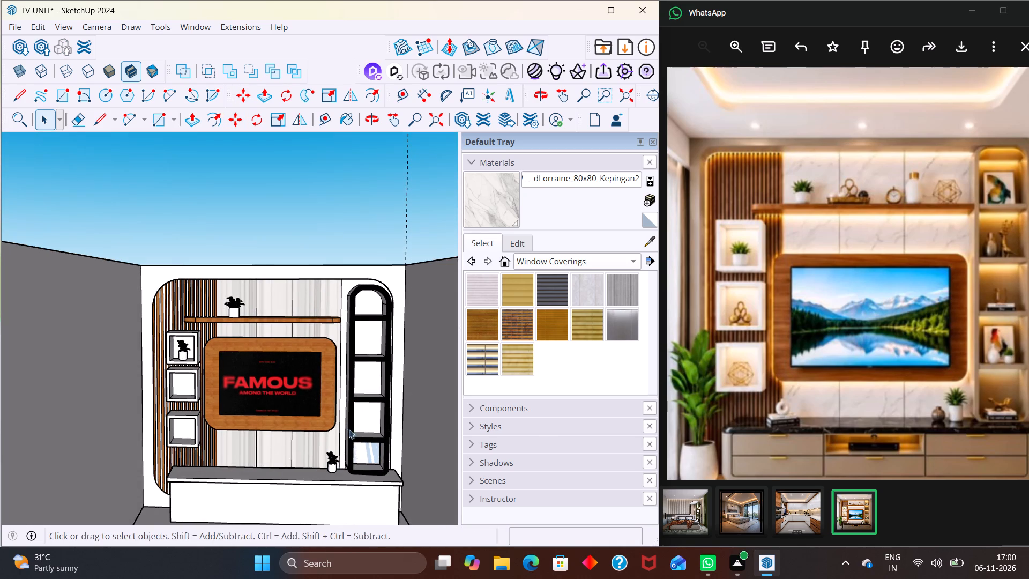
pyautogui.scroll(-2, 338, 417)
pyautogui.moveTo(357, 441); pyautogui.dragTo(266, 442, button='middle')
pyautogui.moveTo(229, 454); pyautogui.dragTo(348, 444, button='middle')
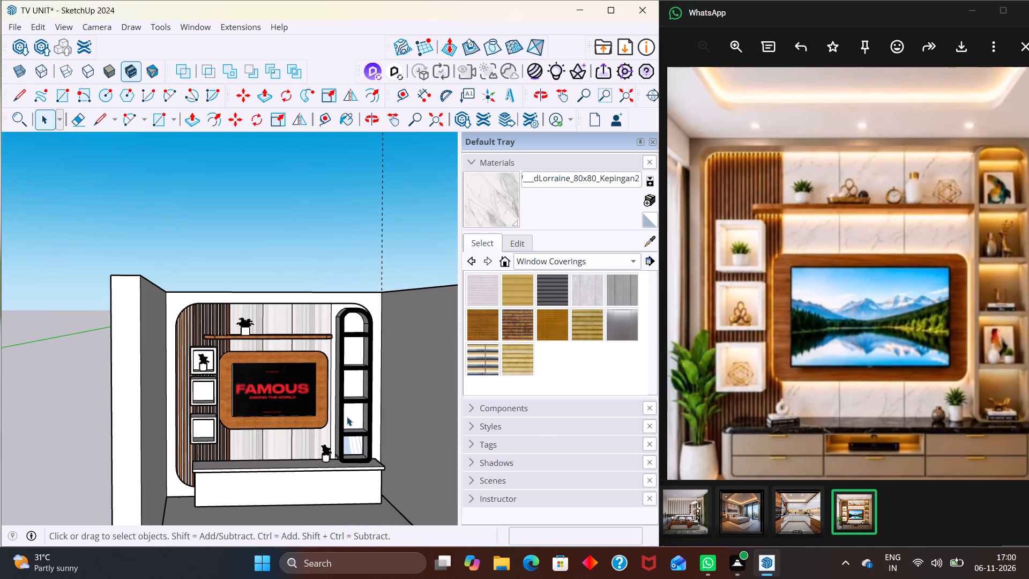
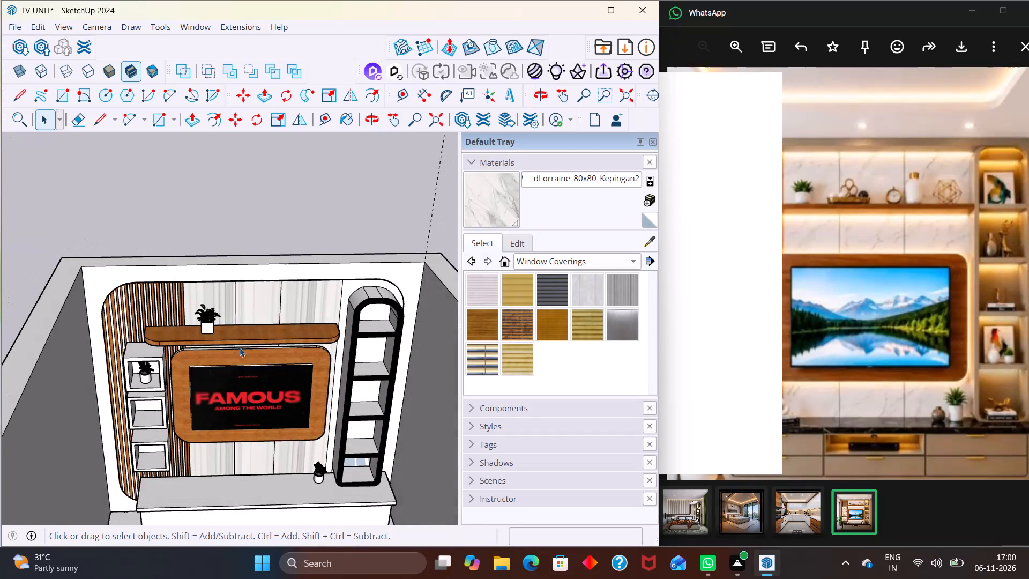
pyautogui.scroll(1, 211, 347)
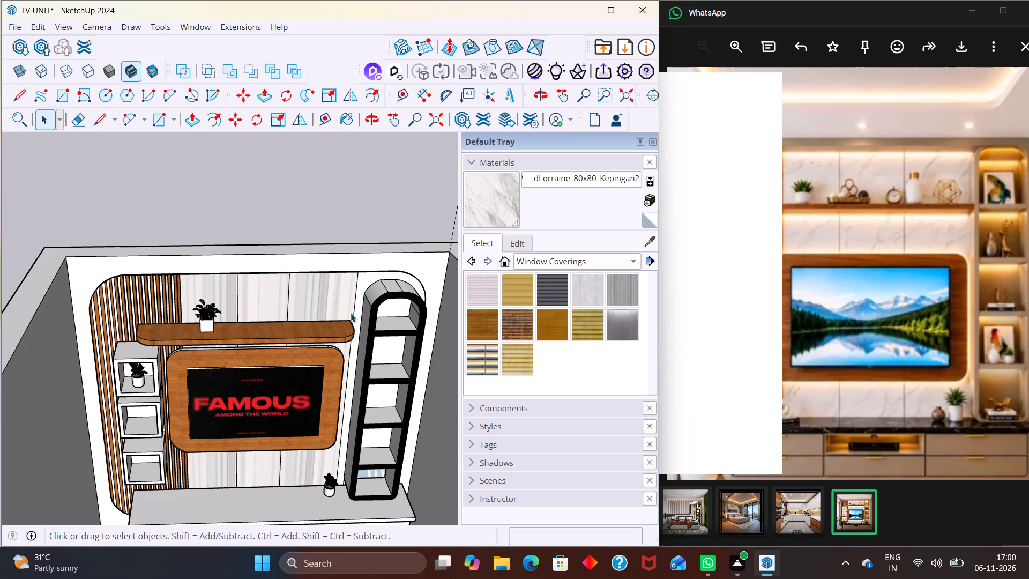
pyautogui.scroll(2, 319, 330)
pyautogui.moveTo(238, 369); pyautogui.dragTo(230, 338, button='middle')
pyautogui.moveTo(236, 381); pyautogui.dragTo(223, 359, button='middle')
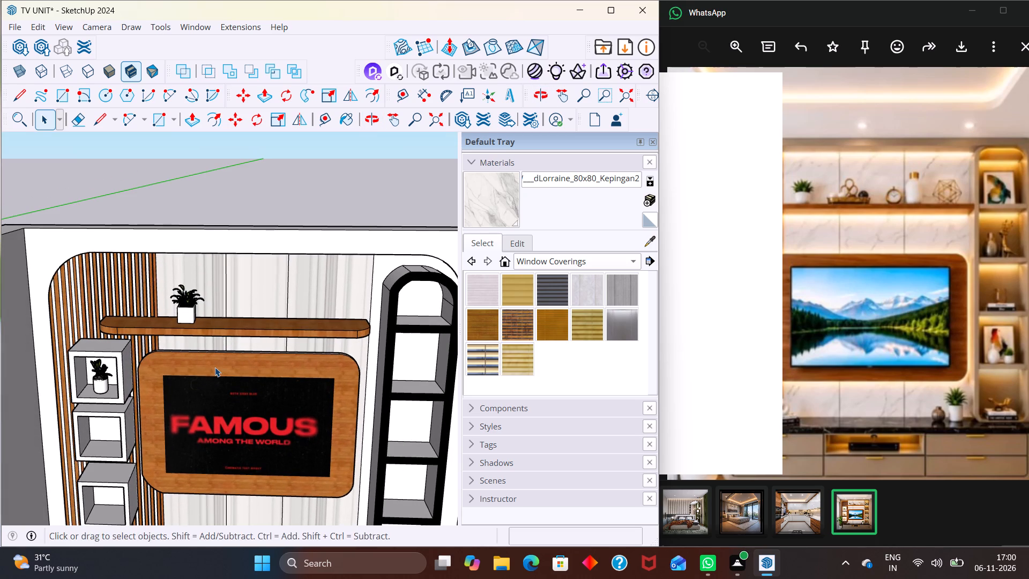
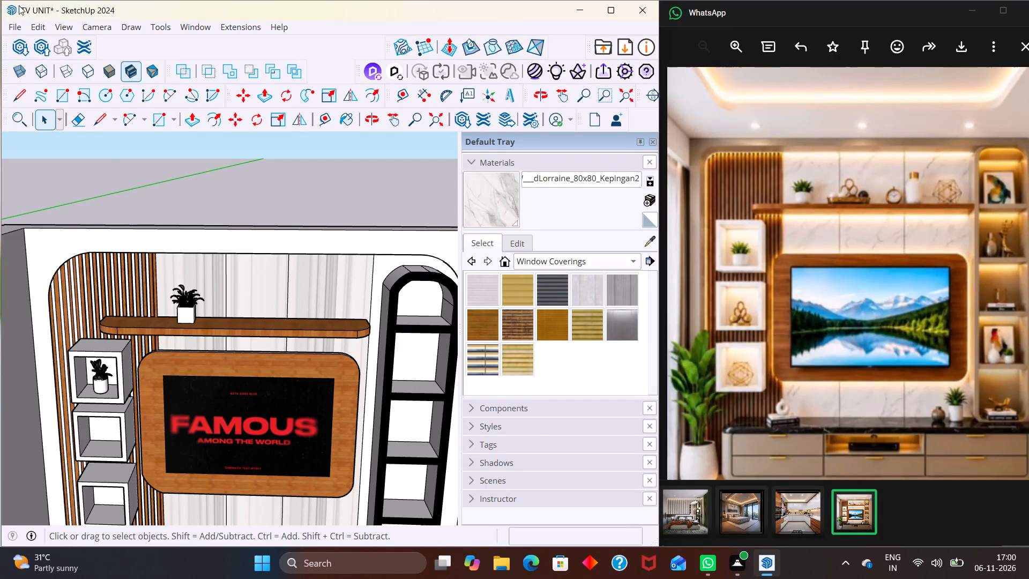
# Open the 3D Warehouse and search its models for "TV UNIT MATERIALS".
pyautogui.click(35, 29)
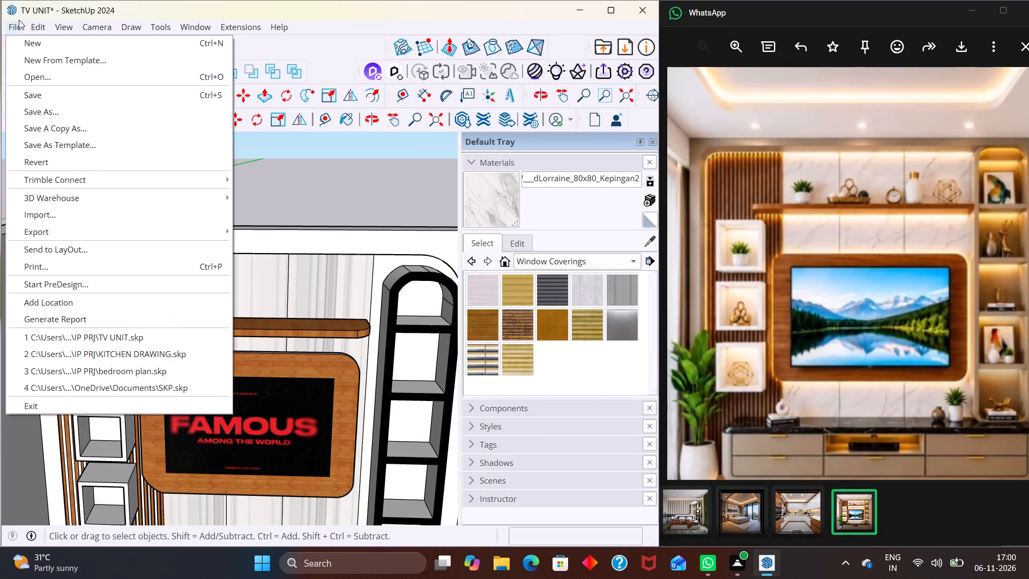
pyautogui.click(330, 168)
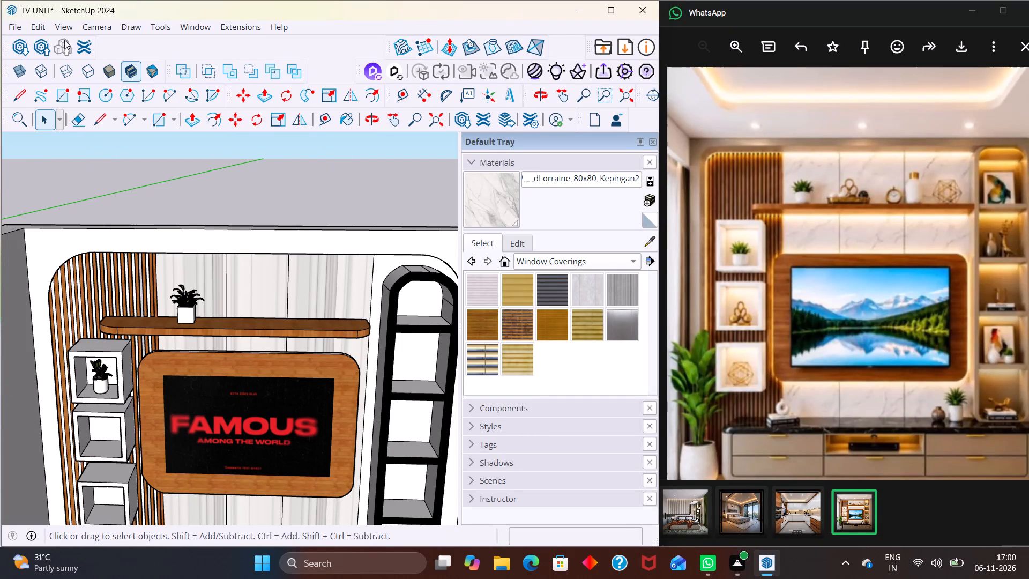
pyautogui.click(19, 55)
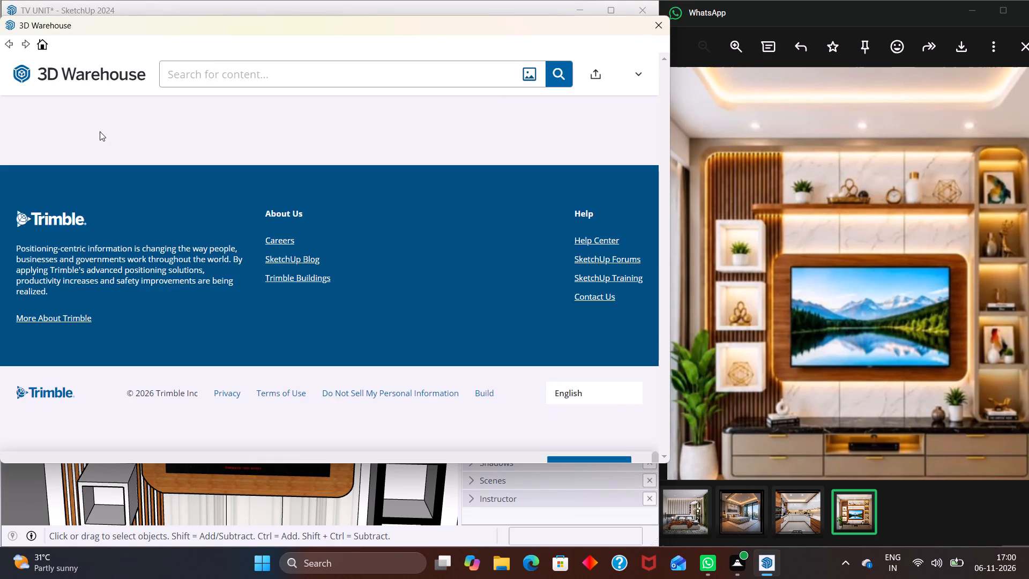
pyautogui.click(242, 74)
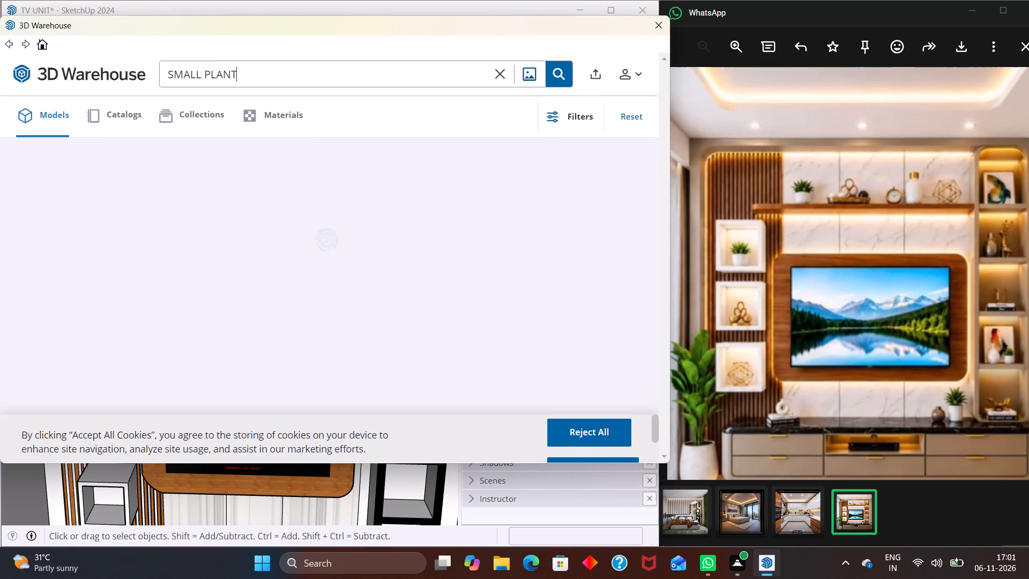
pyautogui.press('BackSpace')
pyautogui.press('BackSpace')
pyautogui.press('BackSpace')
pyautogui.press('BackSpace')
pyautogui.press('BackSpace')
pyautogui.press('BackSpace')
pyautogui.press('BackSpace')
pyautogui.press('BackSpace')
pyautogui.press('BackSpace')
pyautogui.press('BackSpace')
pyautogui.press('BackSpace')
pyautogui.press('BackSpace')
pyautogui.press('BackSpace')
pyautogui.press('BackSpace')
pyautogui.press('BackSpace')
pyautogui.press('BackSpace')
pyautogui.press('BackSpace')
pyautogui.press('BackSpace')
pyautogui.press('BackSpace')
pyautogui.press('BackSpace')
pyautogui.write('TV UNIT')
pyautogui.press('space')
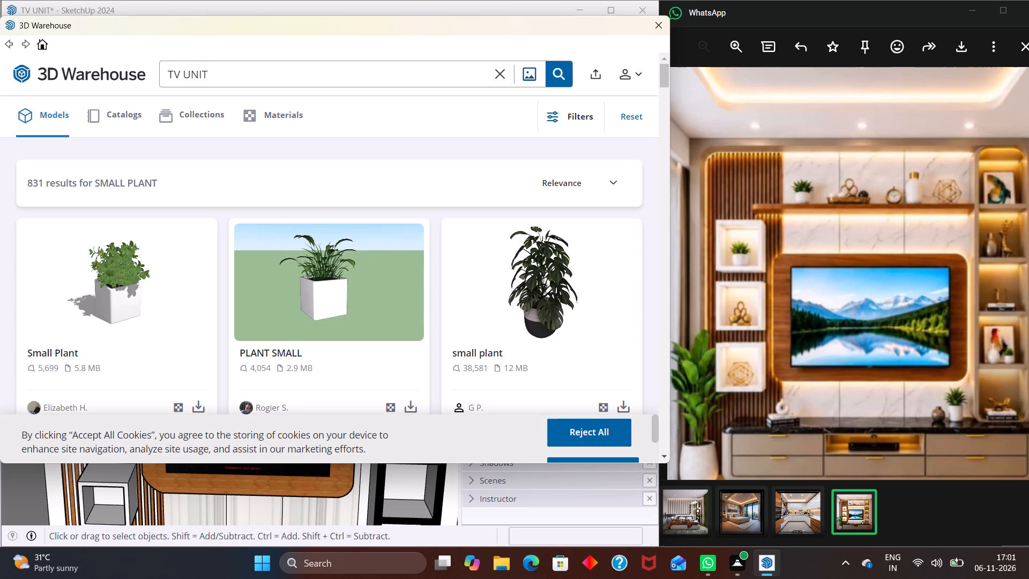
pyautogui.write('MATERIALS')
pyautogui.press('Return')
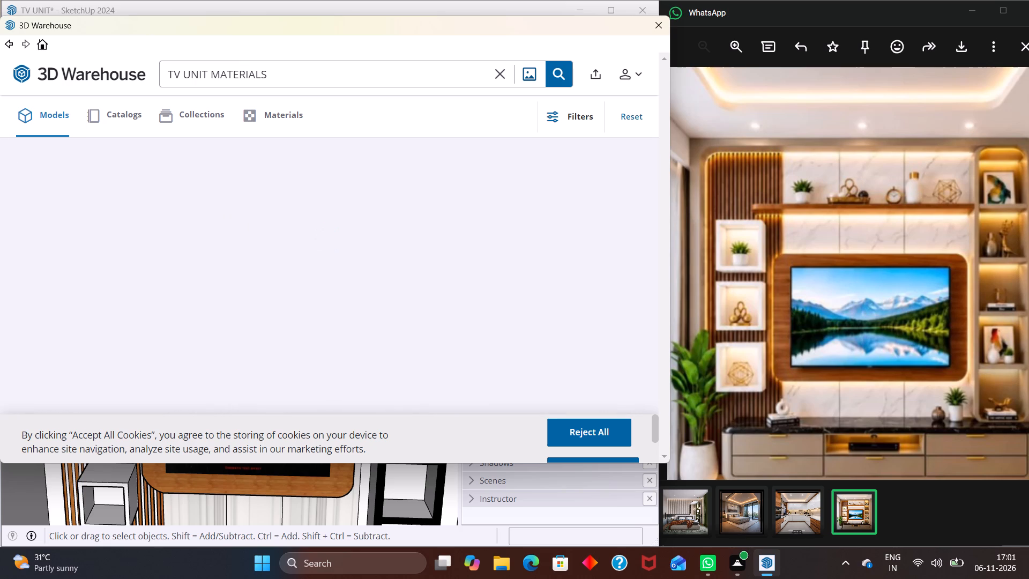
# Browse the "TV UNIT MATERIALS" models for decor items that suit the reference picture.
pyautogui.scroll(-1, 389, 175)
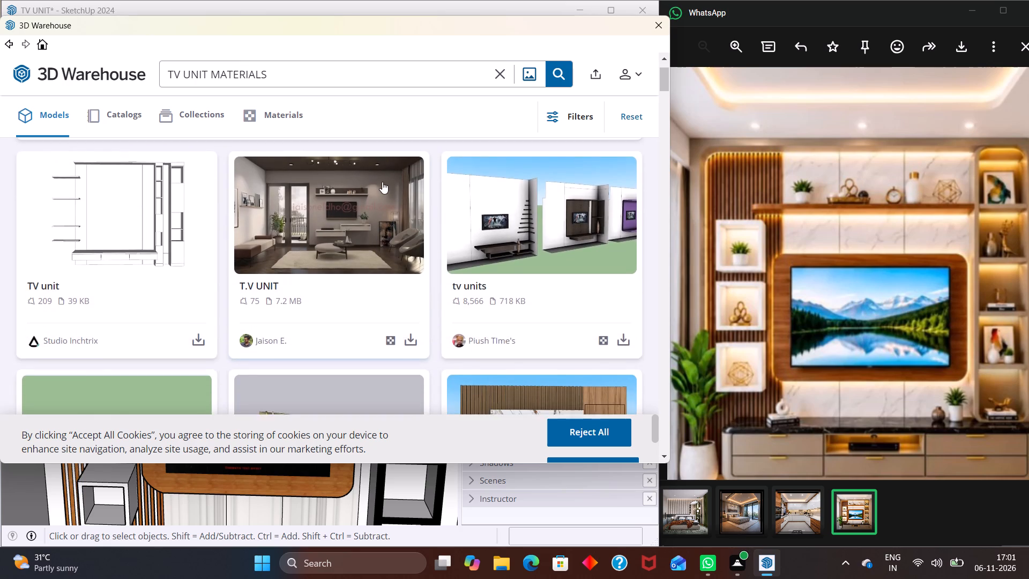
pyautogui.scroll(-2, 372, 185)
pyautogui.scroll(-3, 334, 272)
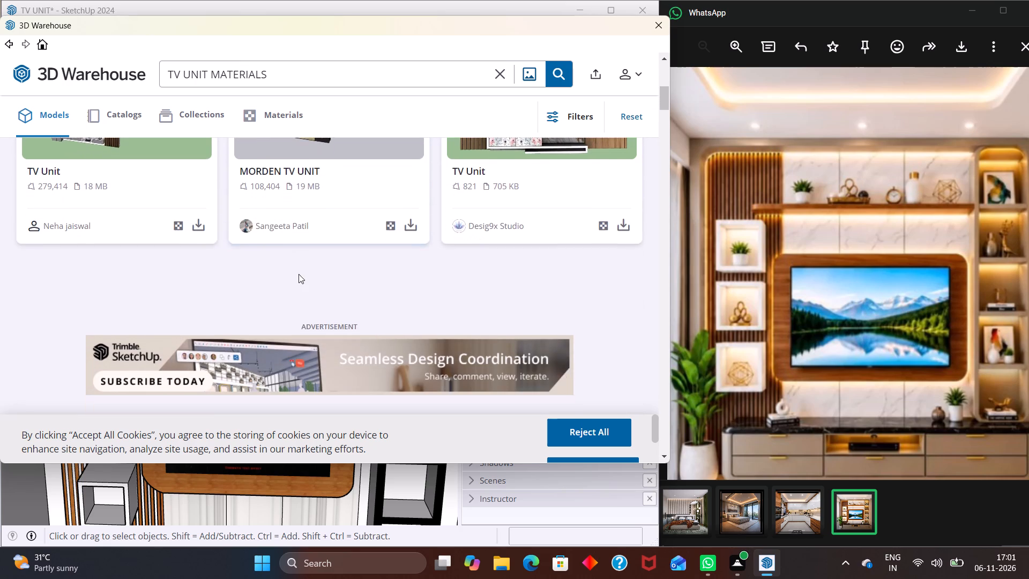
pyautogui.scroll(-7, 299, 274)
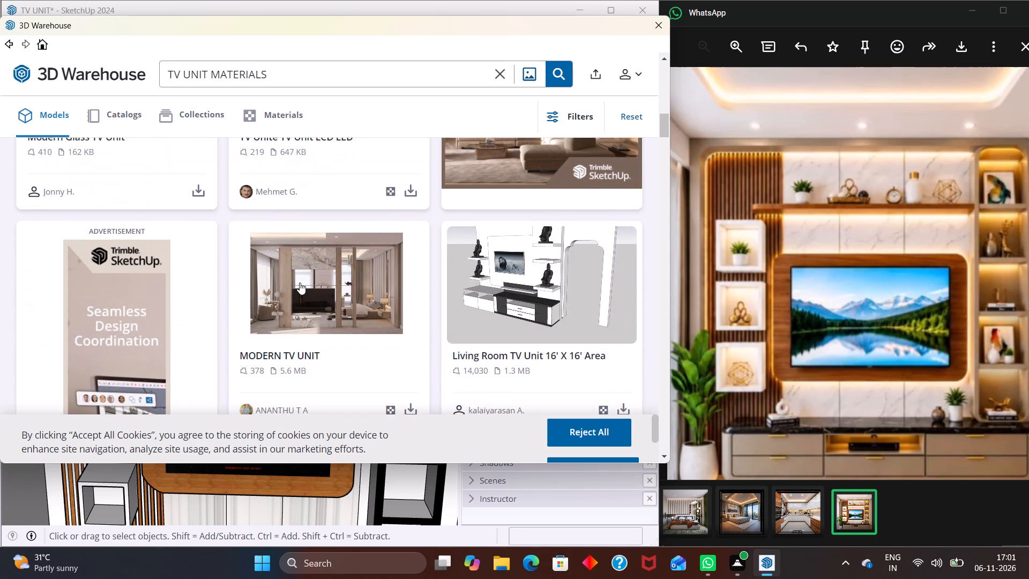
pyautogui.scroll(-5, 300, 283)
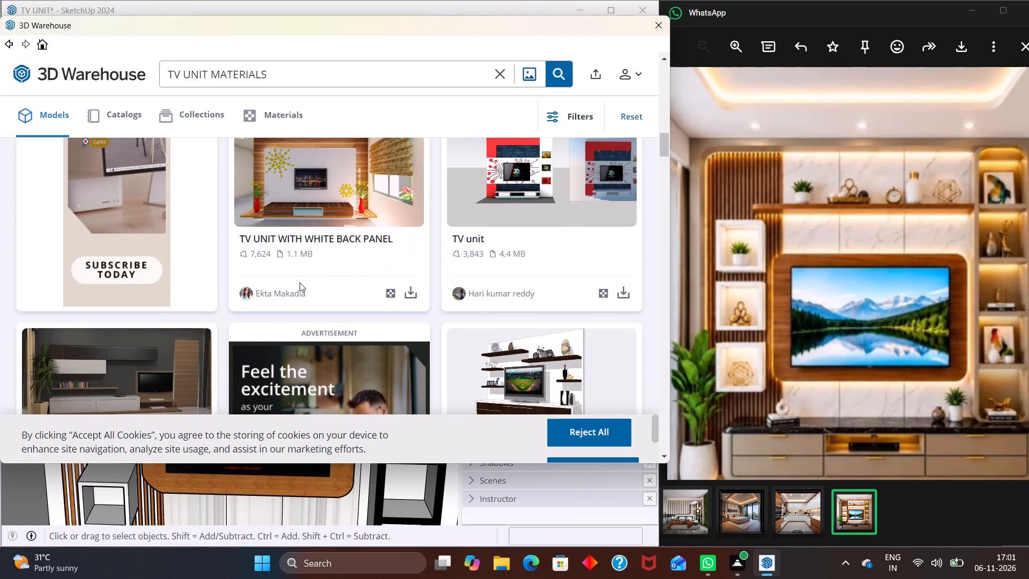
pyautogui.scroll(-1, 300, 283)
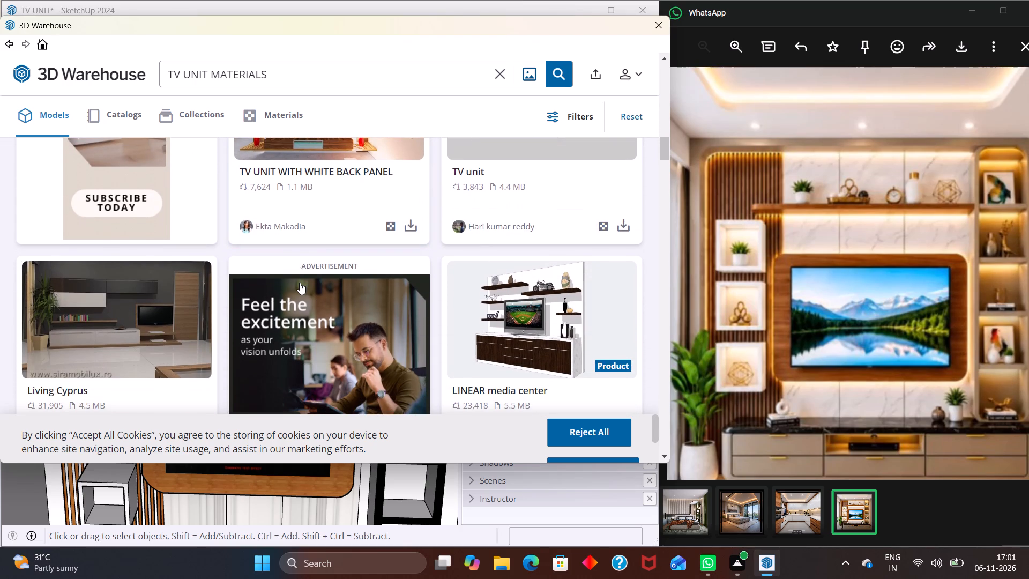
pyautogui.scroll(-7, 302, 283)
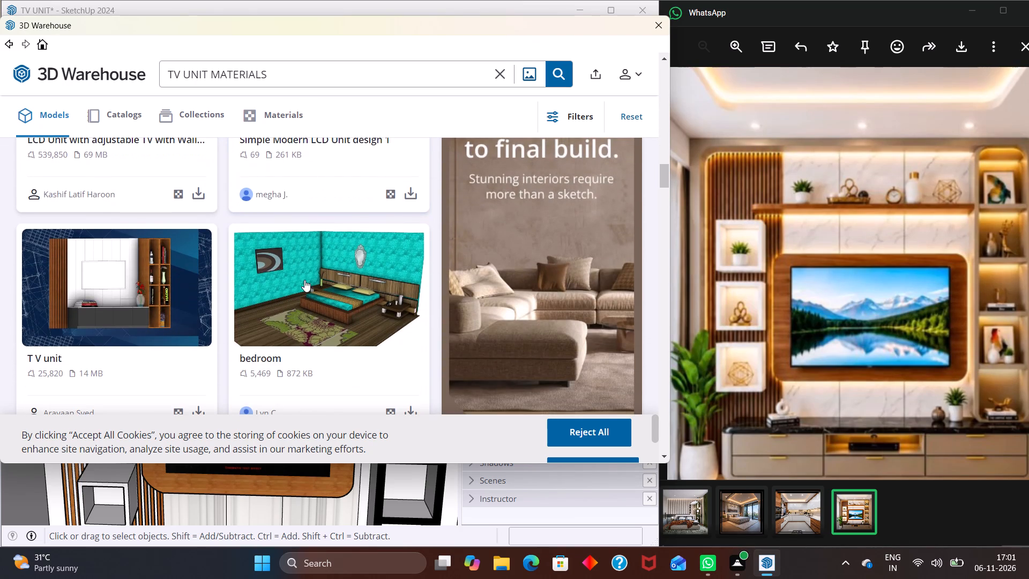
# Search the 3D Warehouse models for "TV UNIT THINGS".
pyautogui.click(287, 73)
pyautogui.write('\\\\\\\\\\')
pyautogui.press('BackSpace')
pyautogui.press('BackSpace')
pyautogui.press('BackSpace')
pyautogui.press('BackSpace')
pyautogui.press('BackSpace')
pyautogui.press('BackSpace')
pyautogui.press('BackSpace')
pyautogui.press('BackSpace')
pyautogui.press('BackSpace')
pyautogui.press('BackSpace')
pyautogui.press('BackSpace')
pyautogui.press('BackSpace')
pyautogui.press('BackSpace')
pyautogui.press('BackSpace')
pyautogui.press('BackSpace')
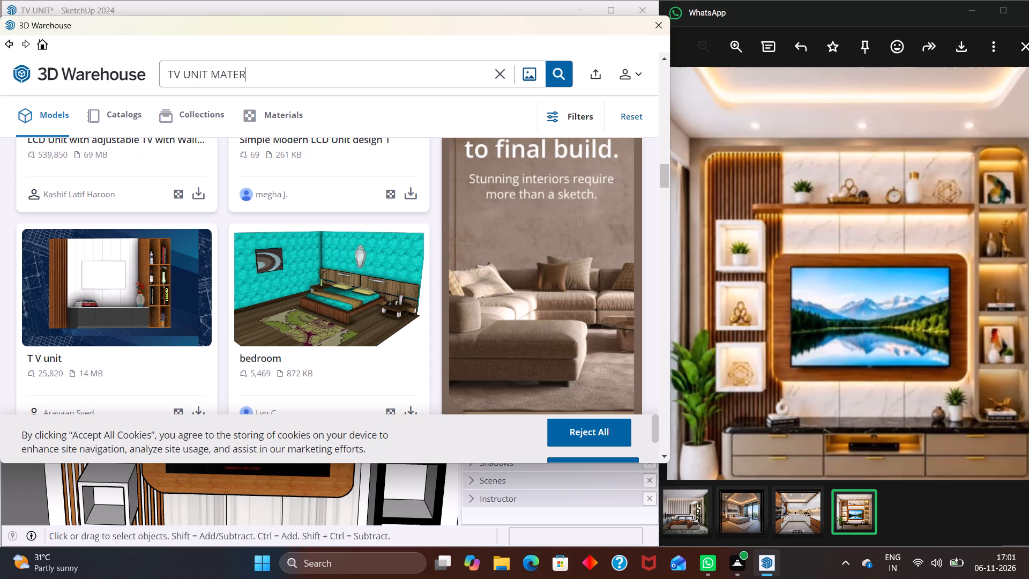
pyautogui.press('BackSpace')
pyautogui.press('space')
pyautogui.write('THINGS')
pyautogui.press('Return')
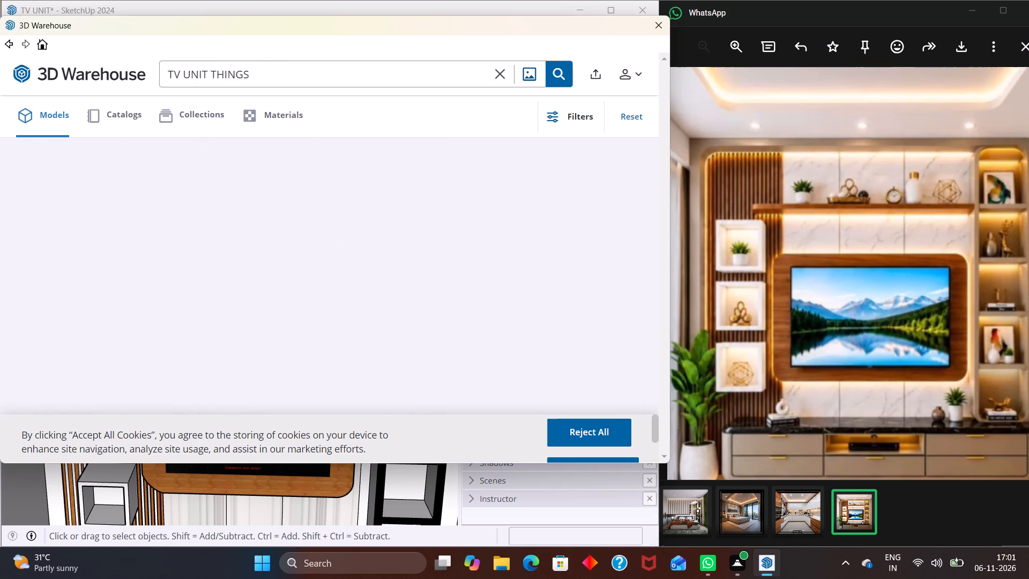
# Browse the "TV UNIT THINGS" models for decor pieces for the shelves and display boxes.
pyautogui.scroll(-2, 323, 265)
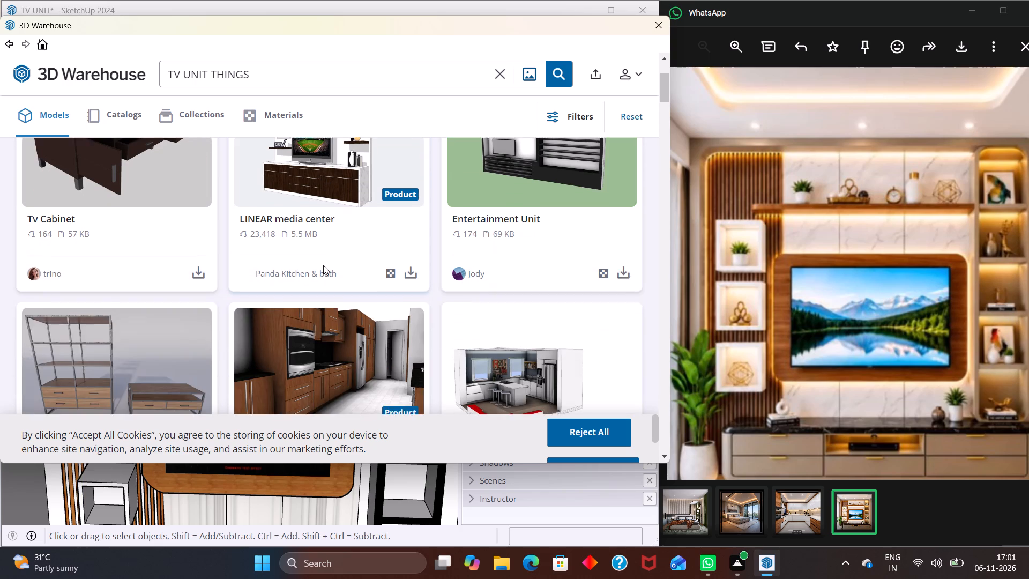
pyautogui.scroll(-8, 323, 265)
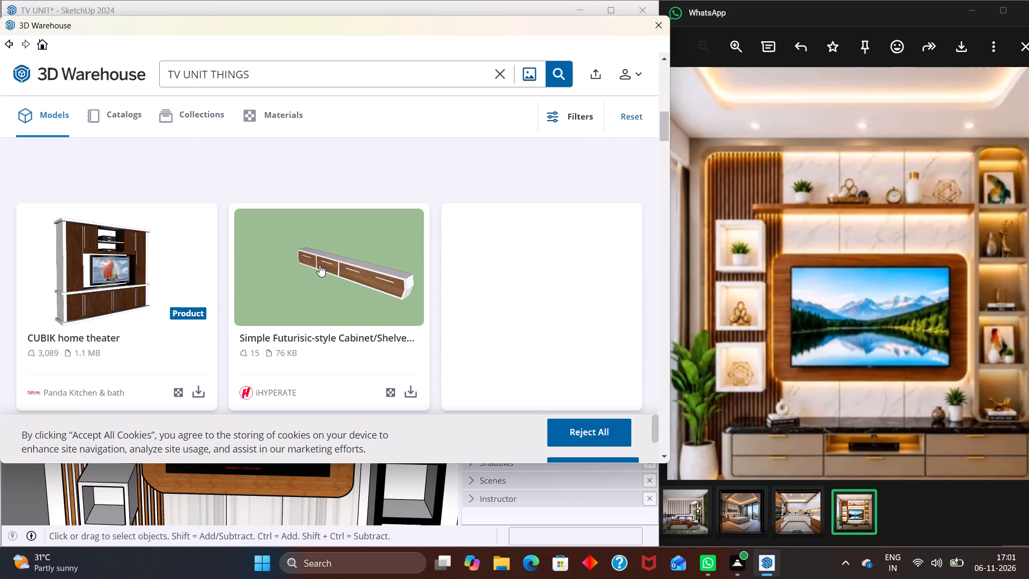
pyautogui.scroll(-6, 319, 265)
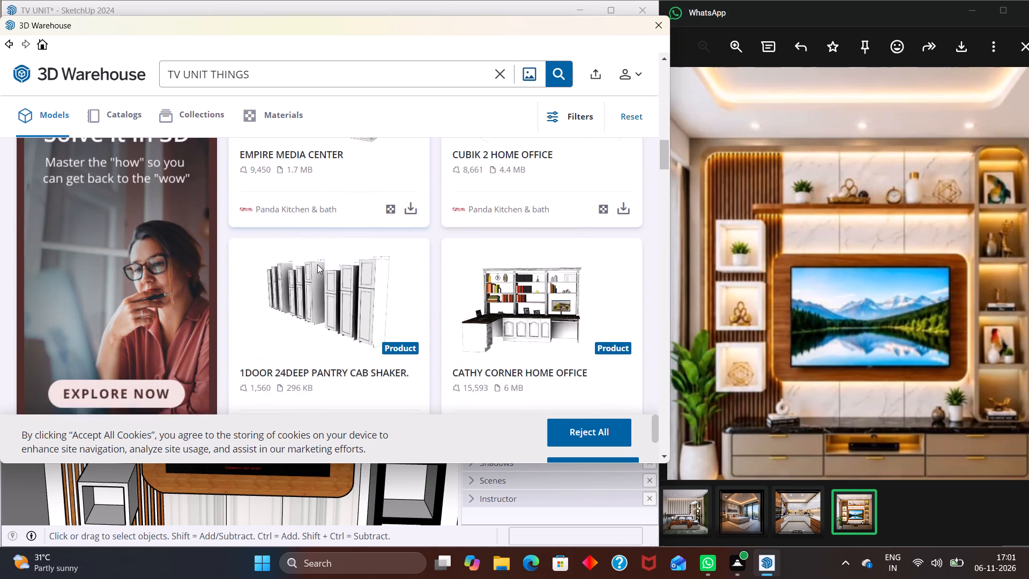
pyautogui.scroll(-6, 317, 264)
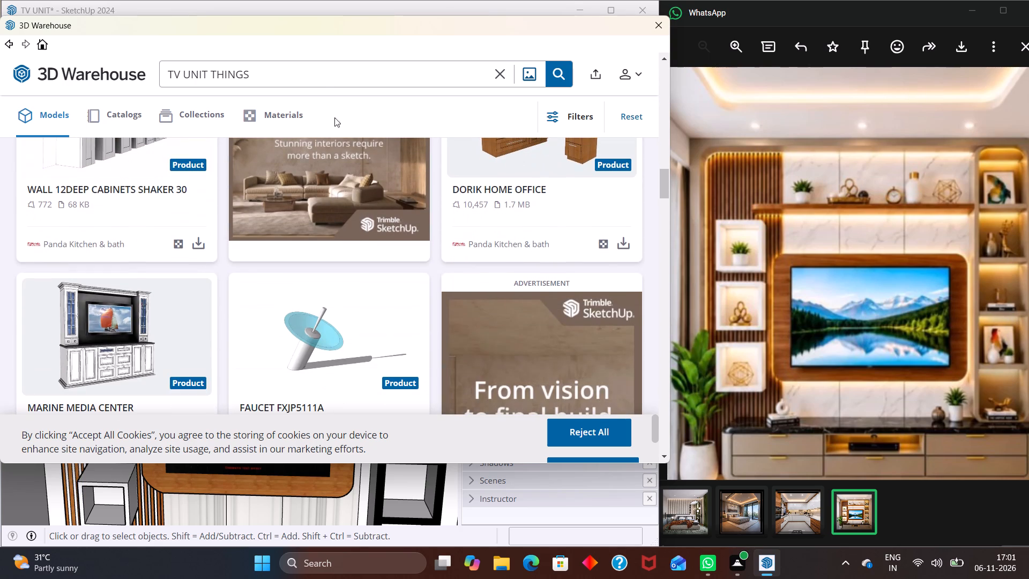
# Search the 3D Warehouse models for "TV UNIT" and look through them for units with usable decor.
pyautogui.click(295, 81)
pyautogui.press('BackSpace')
pyautogui.press('BackSpace')
pyautogui.press('BackSpace')
pyautogui.press('BackSpace')
pyautogui.press('BackSpace')
pyautogui.press('BackSpace')
pyautogui.press('Return')
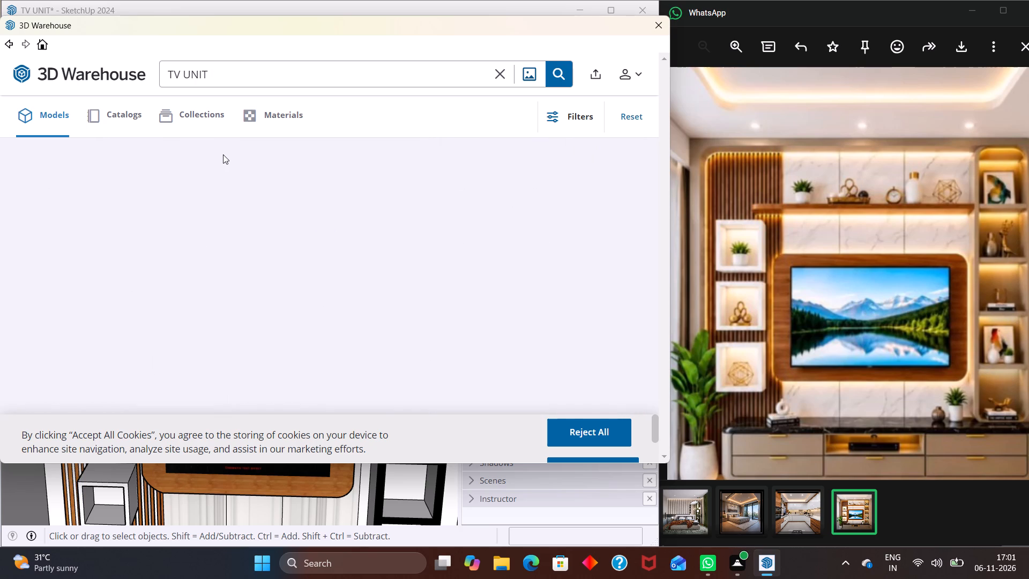
pyautogui.scroll(-2, 217, 192)
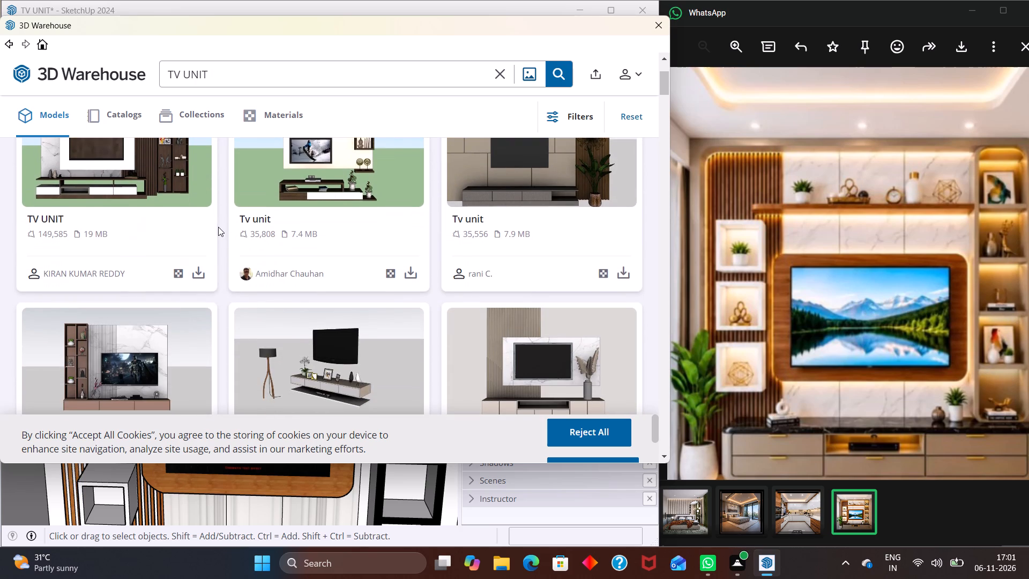
pyautogui.scroll(-1, 270, 272)
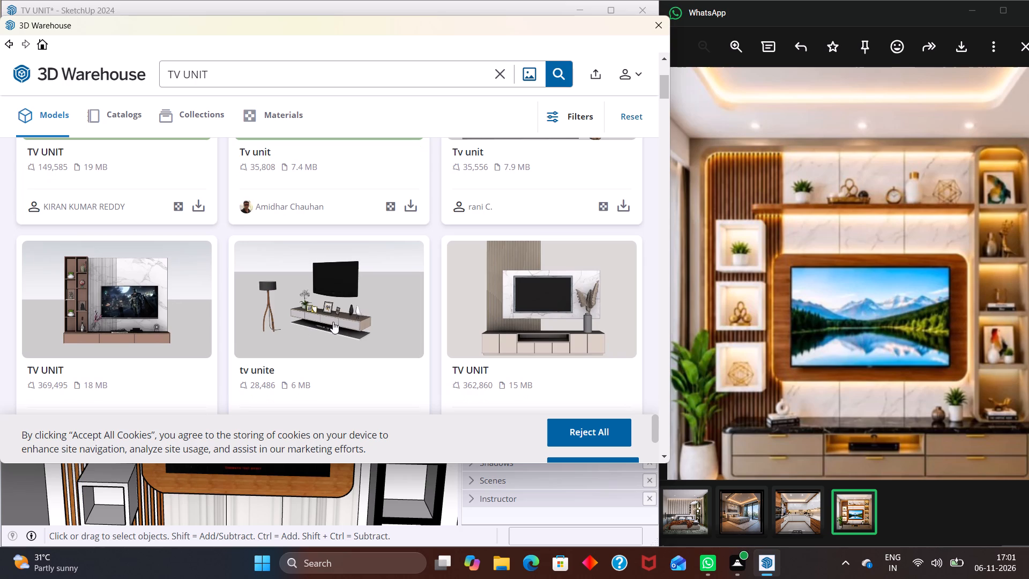
pyautogui.scroll(-2, 355, 314)
pyautogui.scroll(-5, 308, 297)
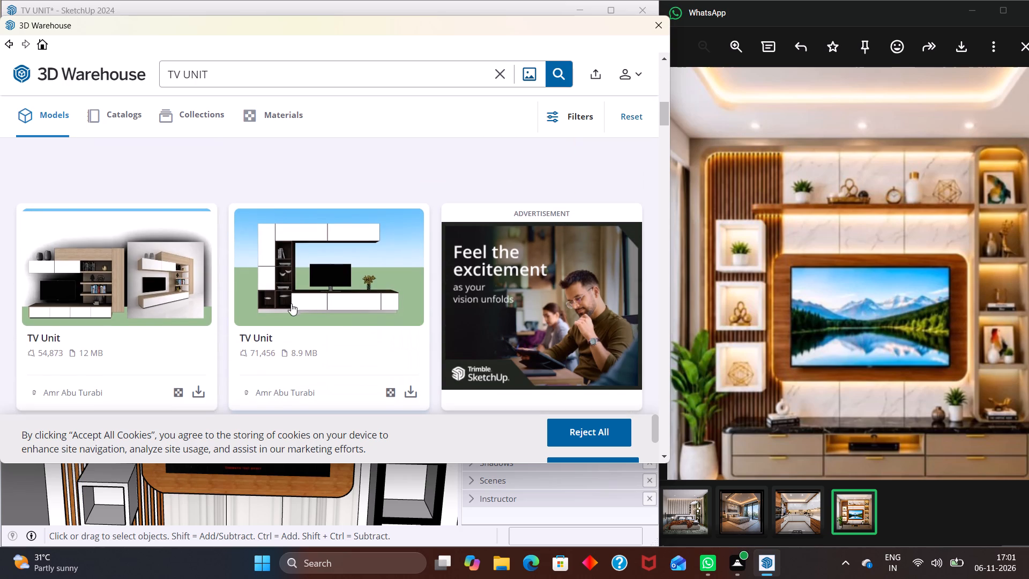
pyautogui.scroll(-1, 80, 280)
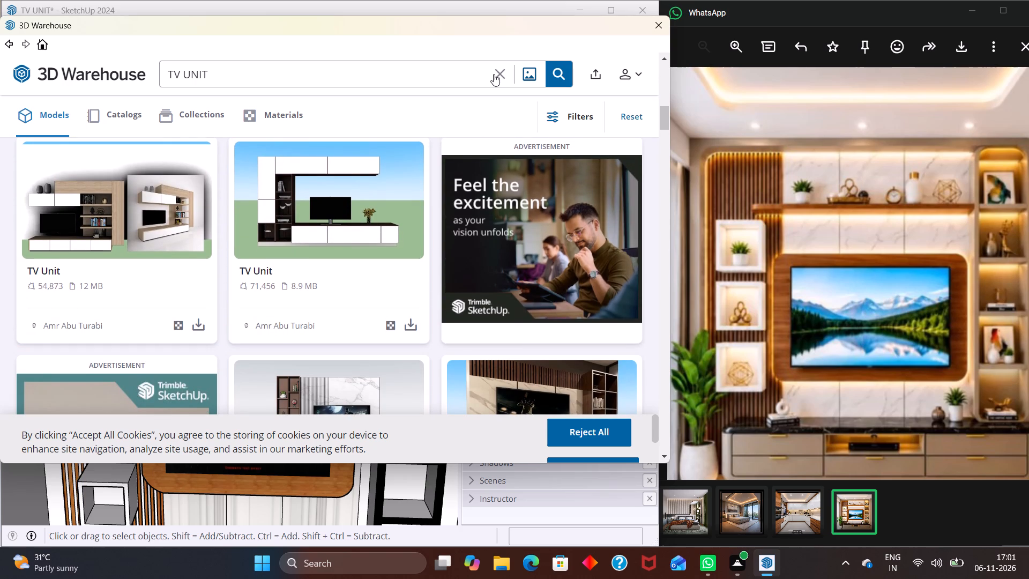
# Search the 3D Warehouse models for "SMALL STATUS".
pyautogui.click(495, 73)
pyautogui.click(291, 81)
pyautogui.write('SMALL STATUS')
pyautogui.press('space')
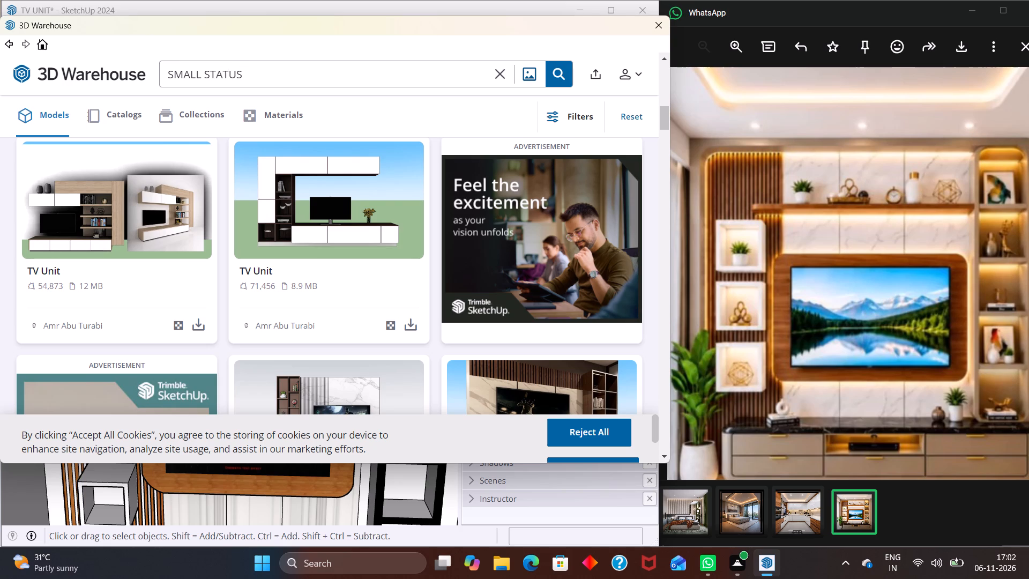
pyautogui.press('Return')
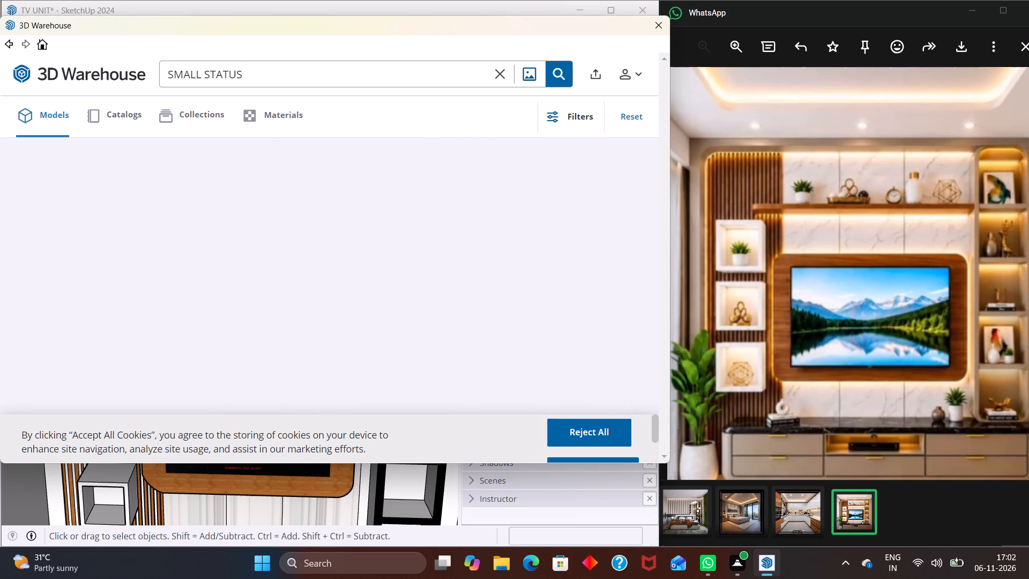
# Browse the "SMALL STATUS" models for small statues that suit the display boxes and shelves.
pyautogui.scroll(-2, 306, 272)
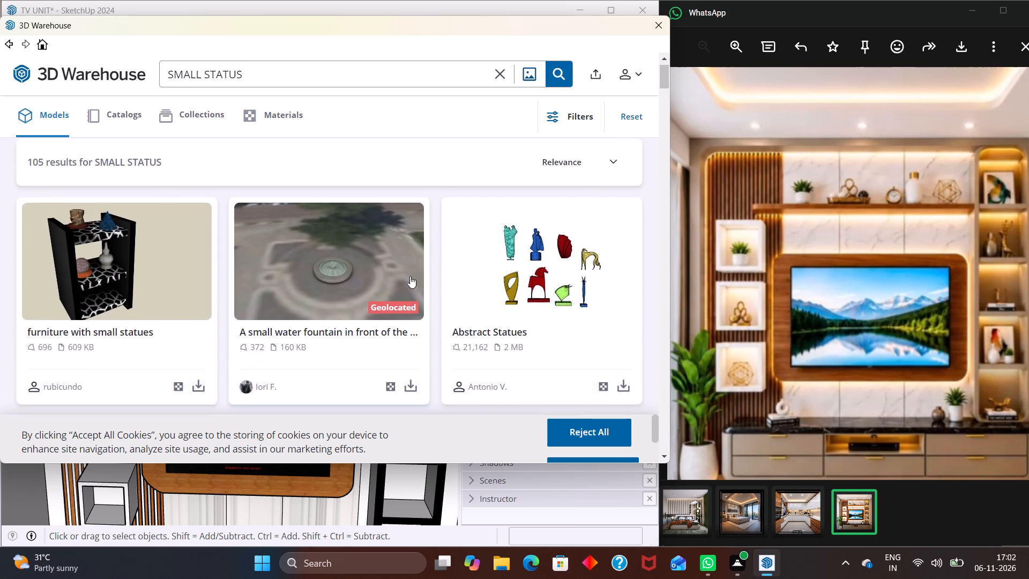
pyautogui.scroll(-7, 410, 276)
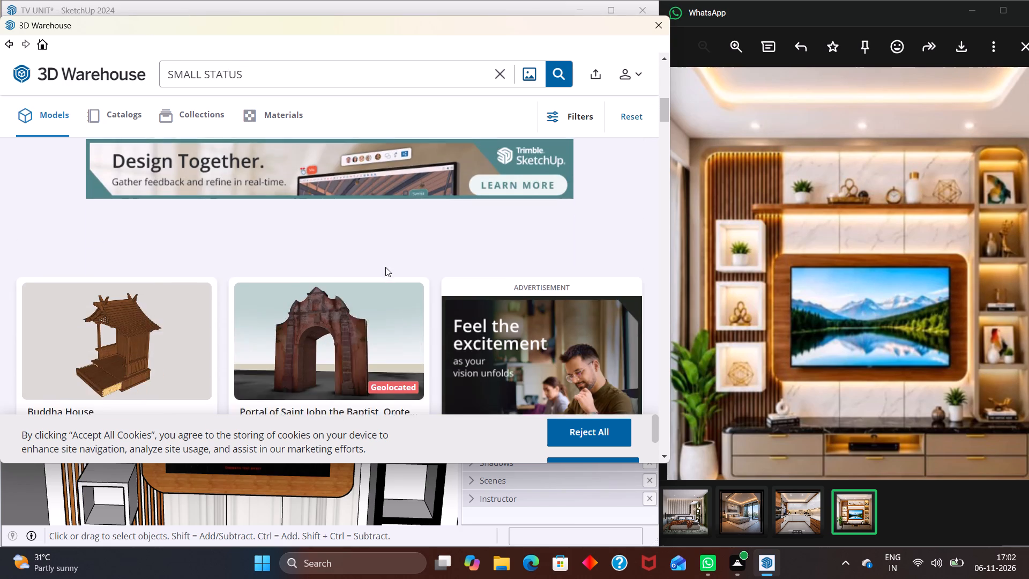
pyautogui.scroll(-11, 385, 267)
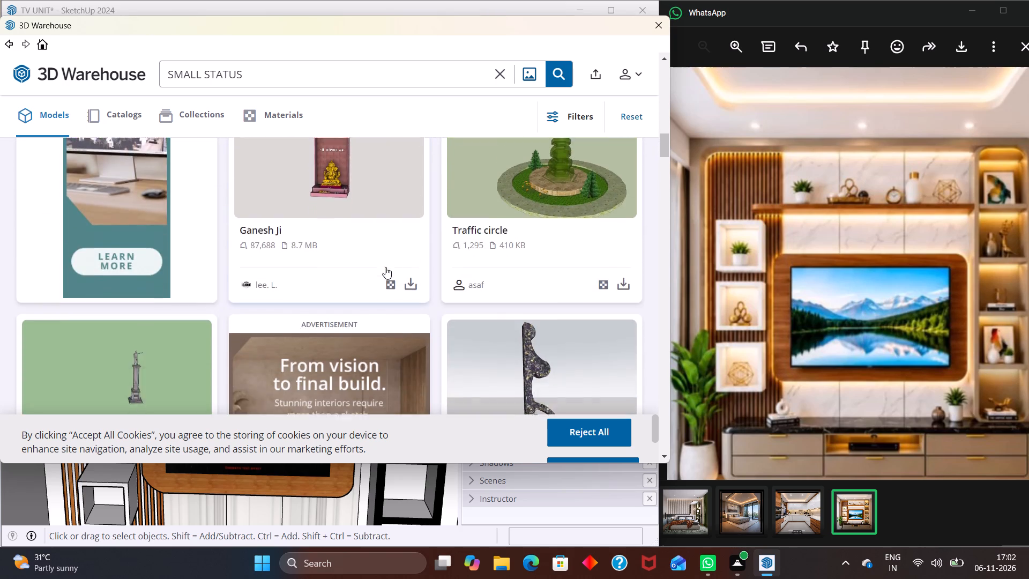
pyautogui.scroll(-2, 385, 267)
# Search the 3D Warehouse models for "DECARACITIVE STATUS".
pyautogui.click(374, 63)
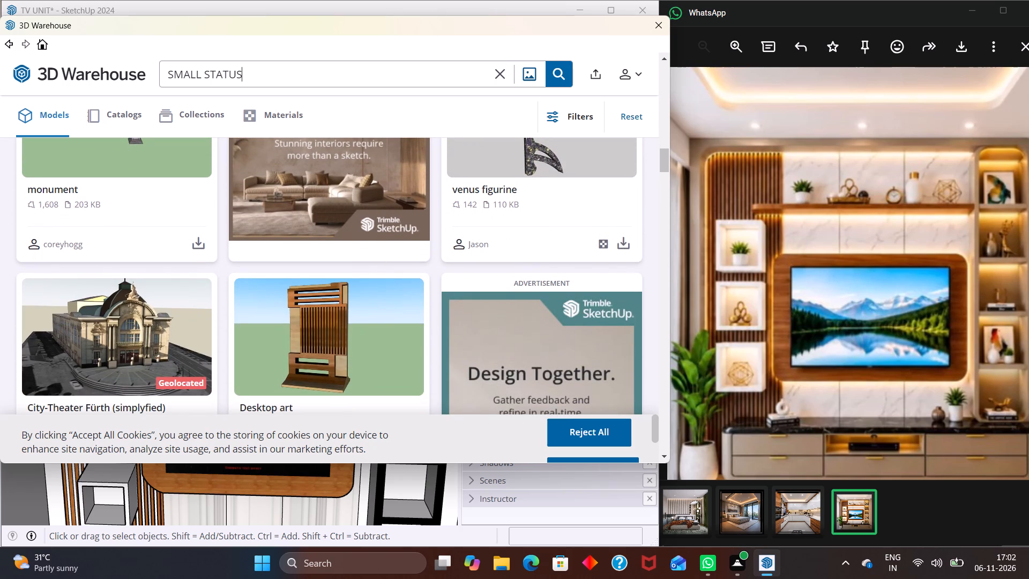
pyautogui.click(201, 80)
pyautogui.press('BackSpace')
pyautogui.press('BackSpace')
pyautogui.press('BackSpace')
pyautogui.press('BackSpace')
pyautogui.press('BackSpace')
pyautogui.press('BackSpace')
pyautogui.press('BackSpace')
pyautogui.press('BackSpace')
pyautogui.press('BackSpace')
pyautogui.press('BackSpace')
pyautogui.press('BackSpace')
pyautogui.press('BackSpace')
pyautogui.write('DECARA')
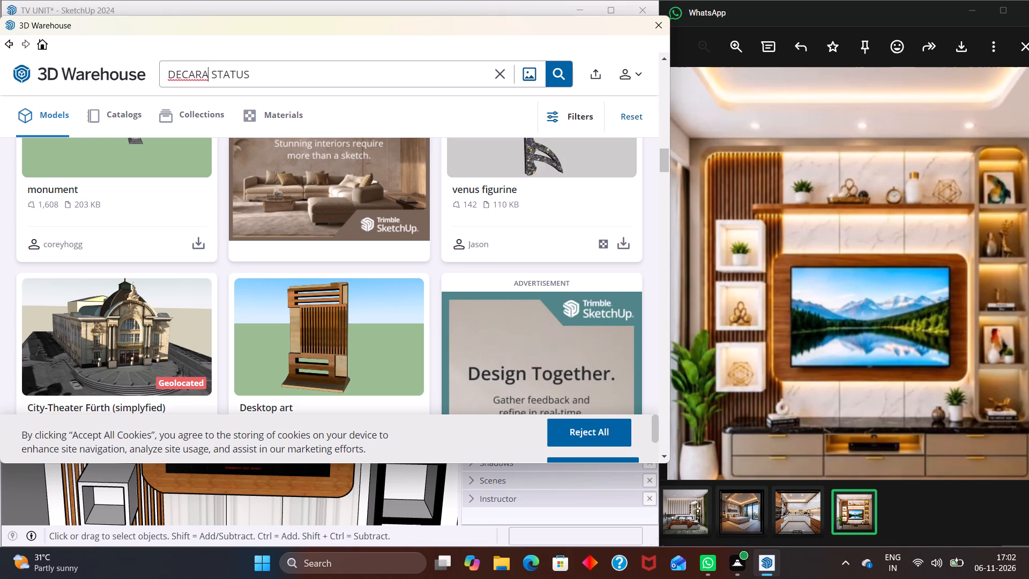
pyautogui.write('IT')
pyautogui.press('BackSpace')
pyautogui.press('BackSpace')
pyautogui.write('CITIVE')
pyautogui.press('space')
pyautogui.press('Return')
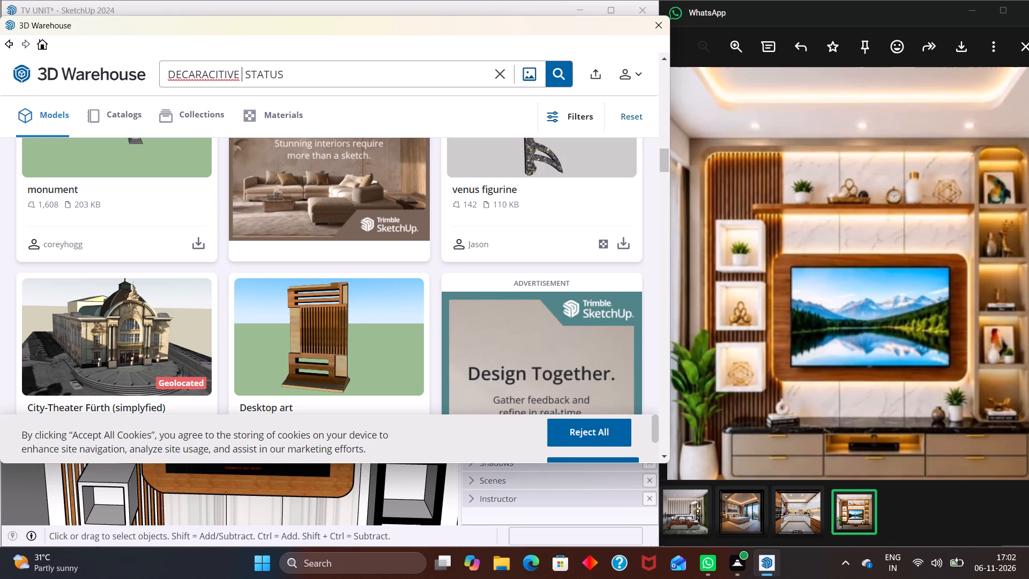
# Shorten the 3D Warehouse search to "DECARACITIVE" and run it.
pyautogui.click(335, 73)
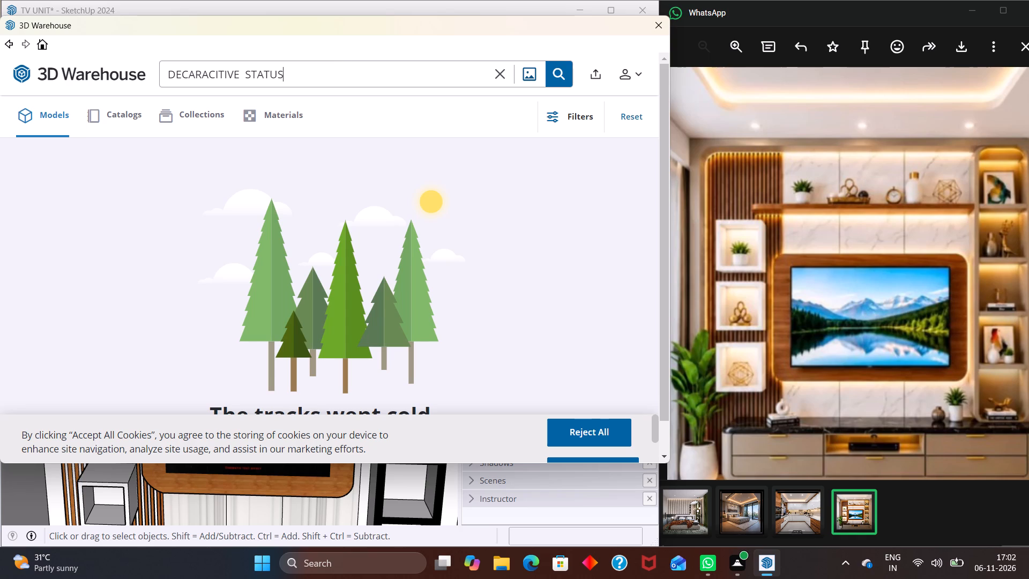
pyautogui.press('BackSpace')
pyautogui.press('BackSpace')
pyautogui.press('BackSpace')
pyautogui.press('BackSpace')
pyautogui.press('BackSpace')
pyautogui.press('BackSpace')
pyautogui.press('Return')
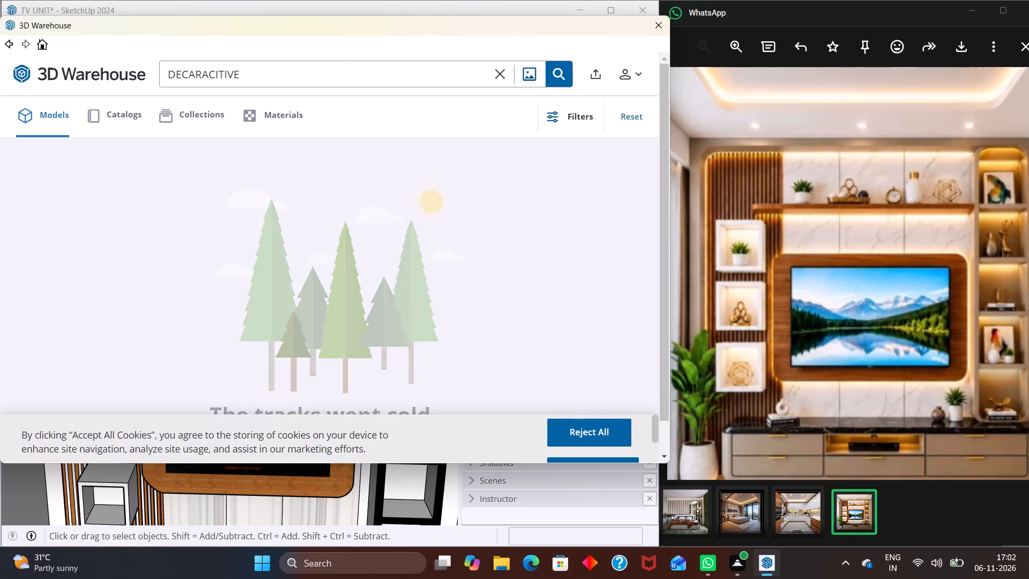
# Correct the 3D Warehouse search term to "DECARATIVE" and run it.
pyautogui.click(318, 96)
pyautogui.click(272, 75)
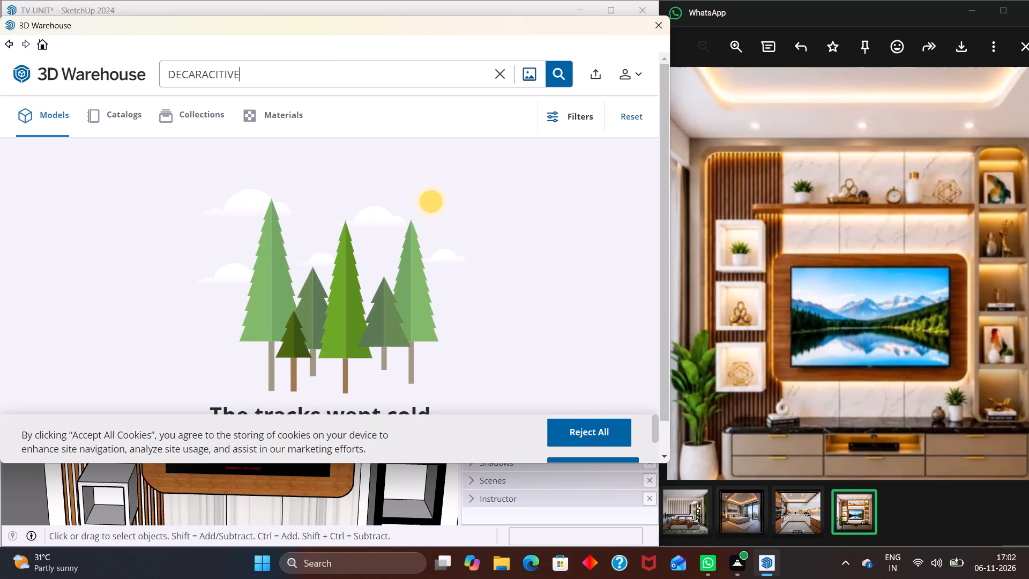
pyautogui.press('BackSpace')
pyautogui.press('BackSpace')
pyautogui.press('BackSpace')
pyautogui.press('BackSpace')
pyautogui.press('BackSpace')
pyautogui.press('BackSpace')
pyautogui.press('BackSpace')
pyautogui.press('BackSpace')
pyautogui.press('BackSpace')
pyautogui.write('ARATIVE')
pyautogui.press('Return')
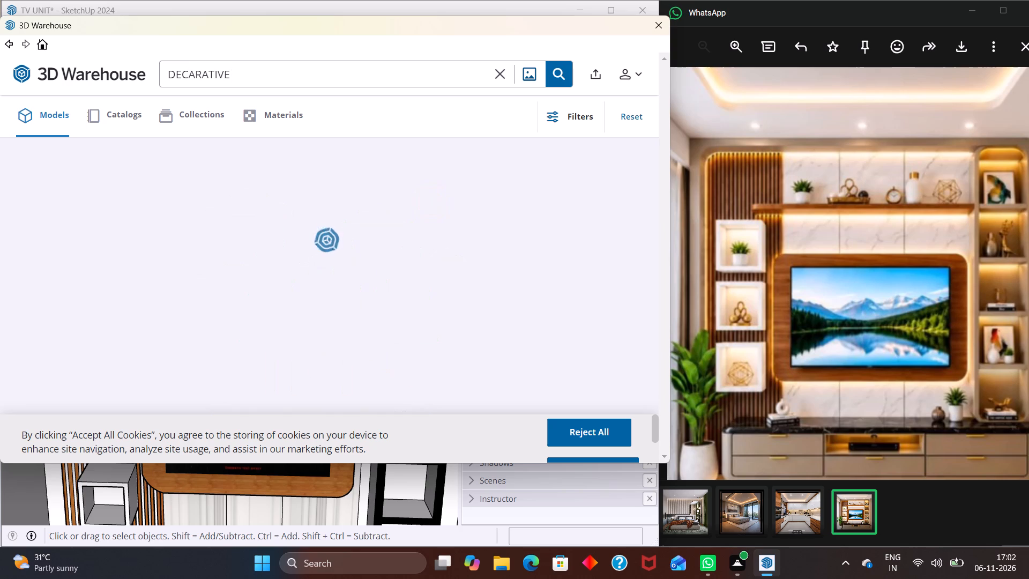
# Browse the "DECARATIVE" models for small ornaments that suit the shelves and display boxes.
pyautogui.scroll(-2, 311, 246)
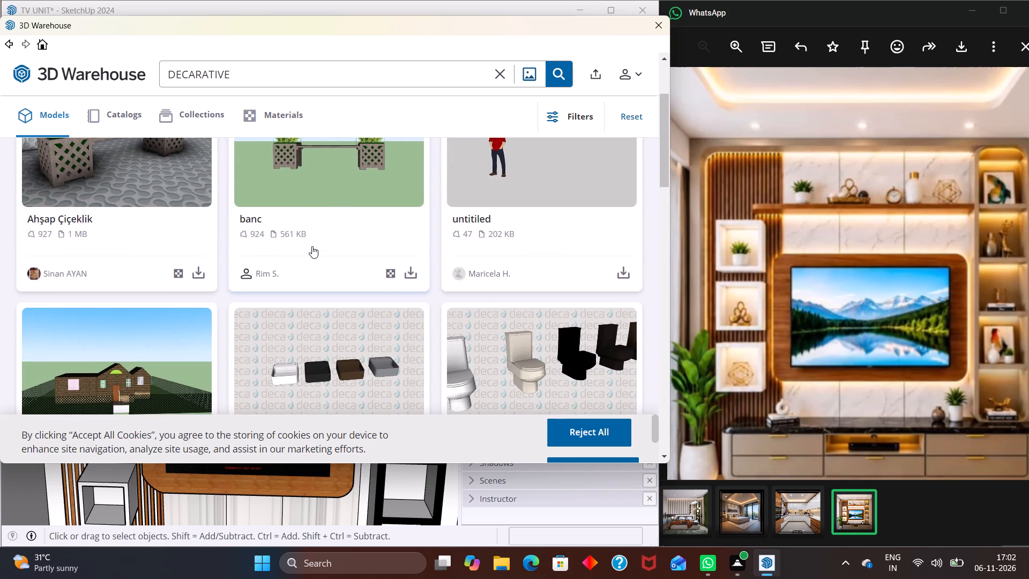
pyautogui.scroll(-7, 312, 246)
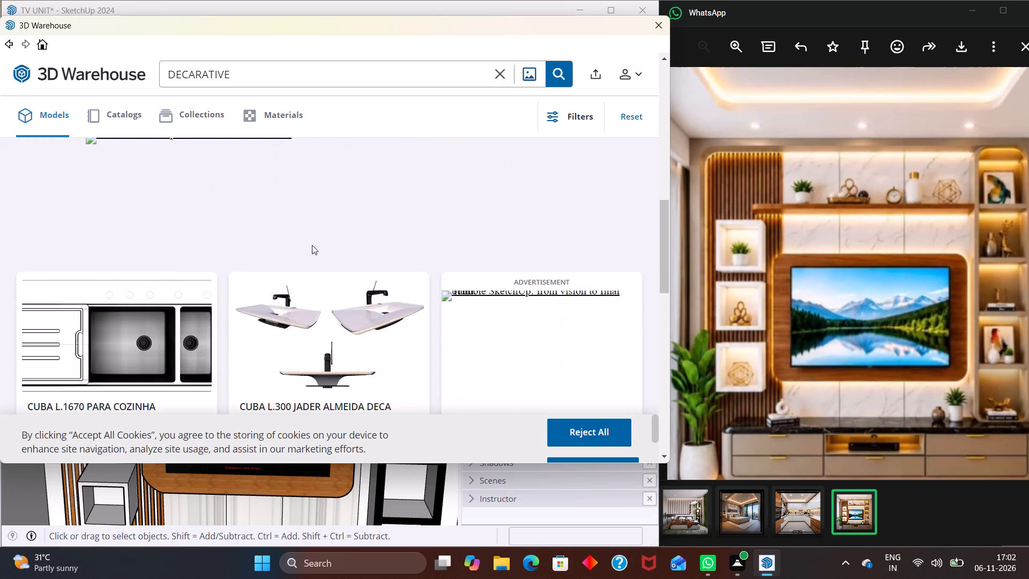
pyautogui.scroll(-11, 312, 245)
pyautogui.scroll(3, 312, 245)
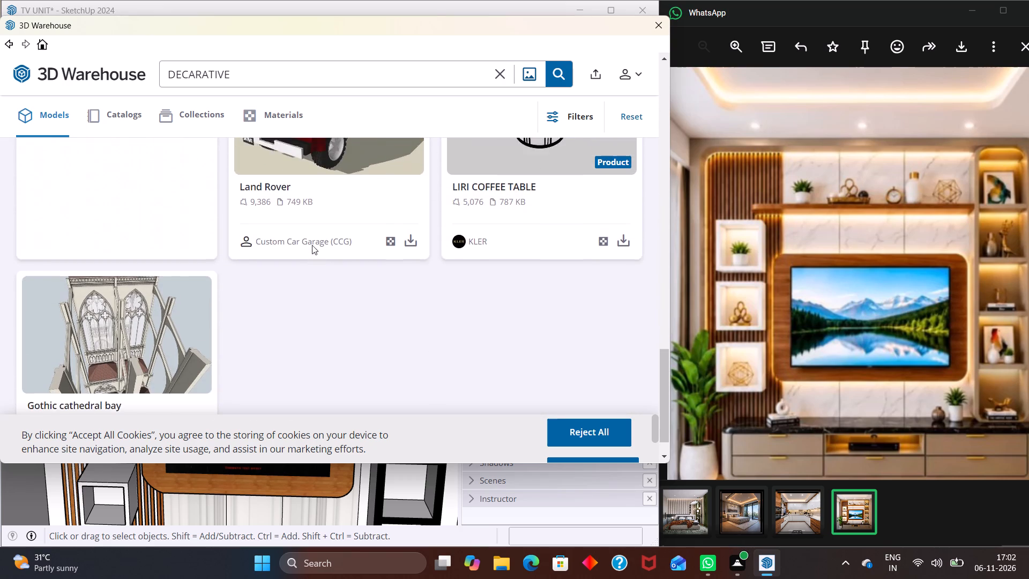
pyautogui.scroll(18, 312, 245)
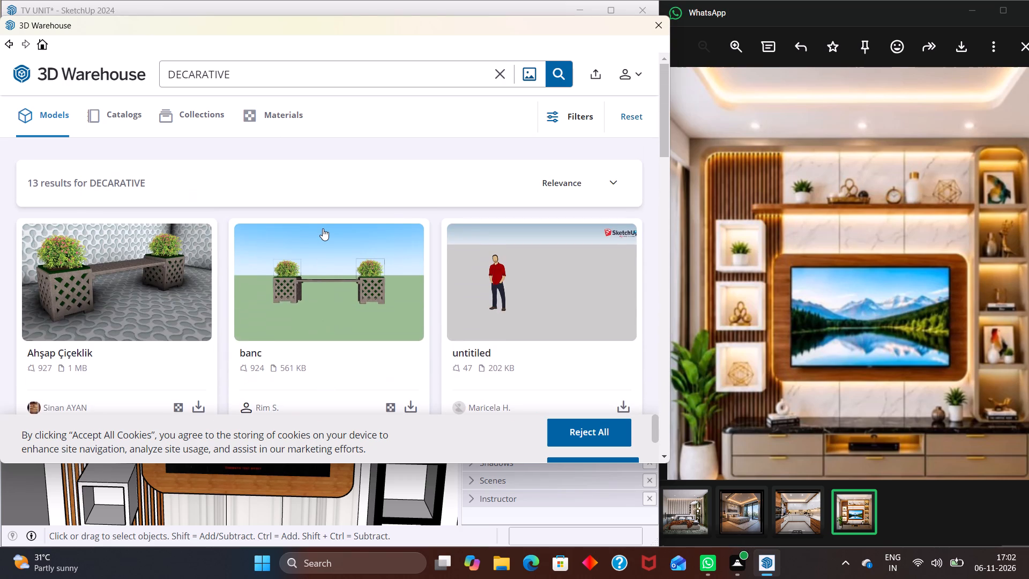
pyautogui.scroll(3, 323, 228)
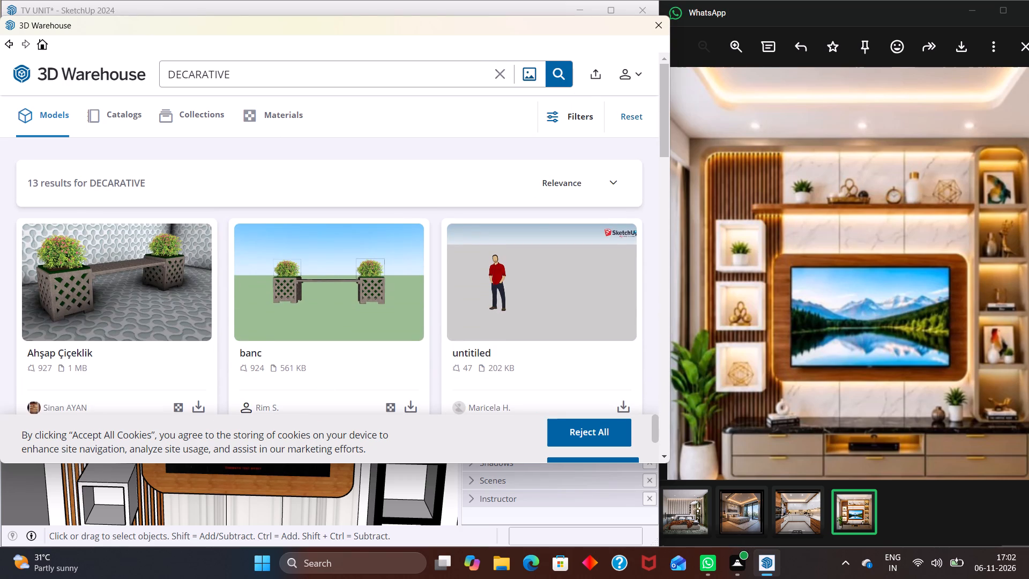
# Search the 3D Warehouse models for "TV UNIT THINGS".
pyautogui.click(456, 68)
pyautogui.press('BackSpace')
pyautogui.press('BackSpace')
pyautogui.press('BackSpace')
pyautogui.press('BackSpace')
pyautogui.press('BackSpace')
pyautogui.press('BackSpace')
pyautogui.press('BackSpace')
pyautogui.press('BackSpace')
pyautogui.press('BackSpace')
pyautogui.press('BackSpace')
pyautogui.press('BackSpace')
pyautogui.press('BackSpace')
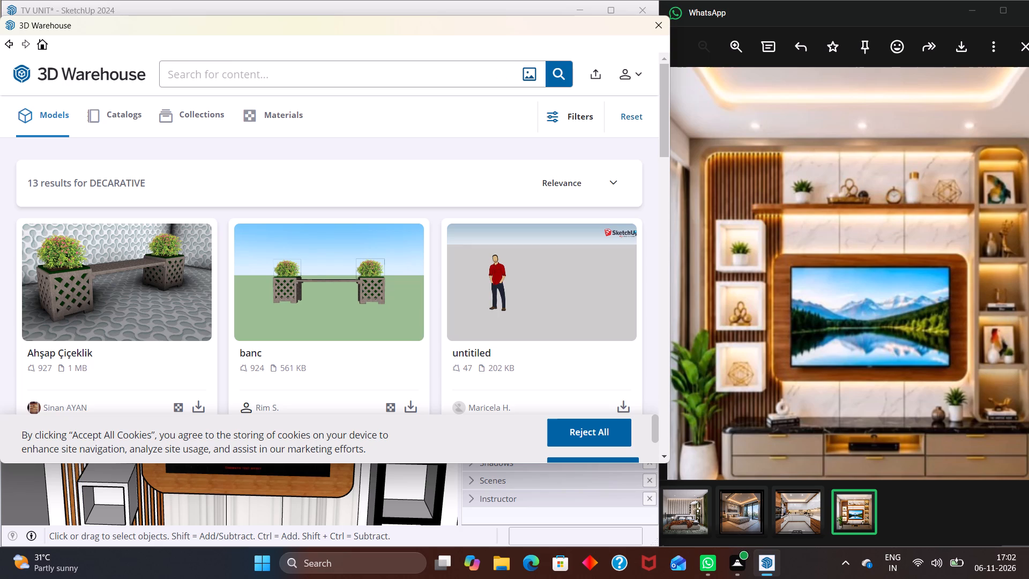
pyautogui.write('TV UNIT')
pyautogui.press('space')
pyautogui.write('THINH')
pyautogui.press('BackSpace')
pyautogui.write("GS'")
pyautogui.press('BackSpace')
pyautogui.press('Return')
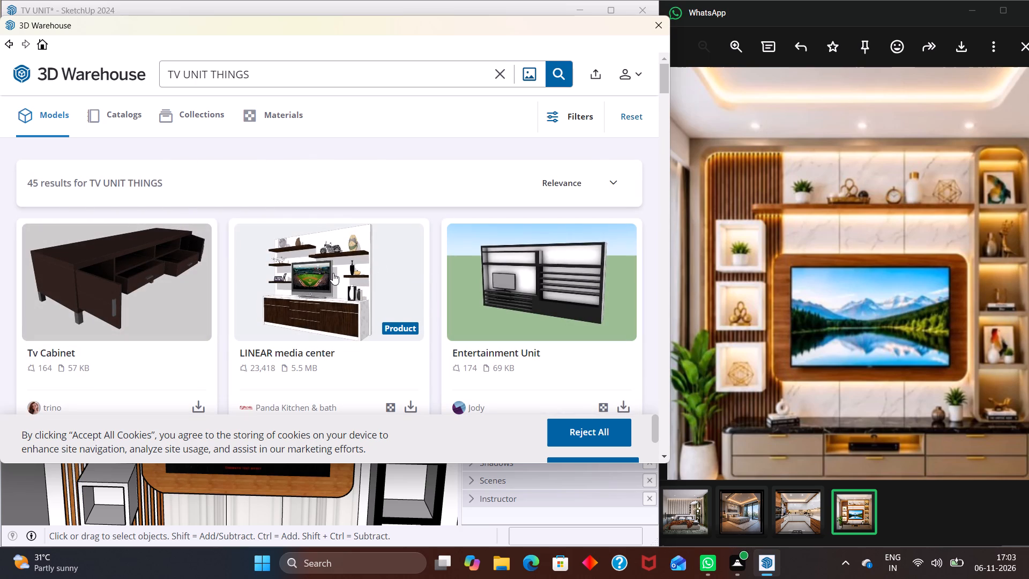
# Browse the "TV UNIT THINGS" models for shelf and display-box decor, and close the 3D Warehouse.
pyautogui.scroll(-6, 345, 287)
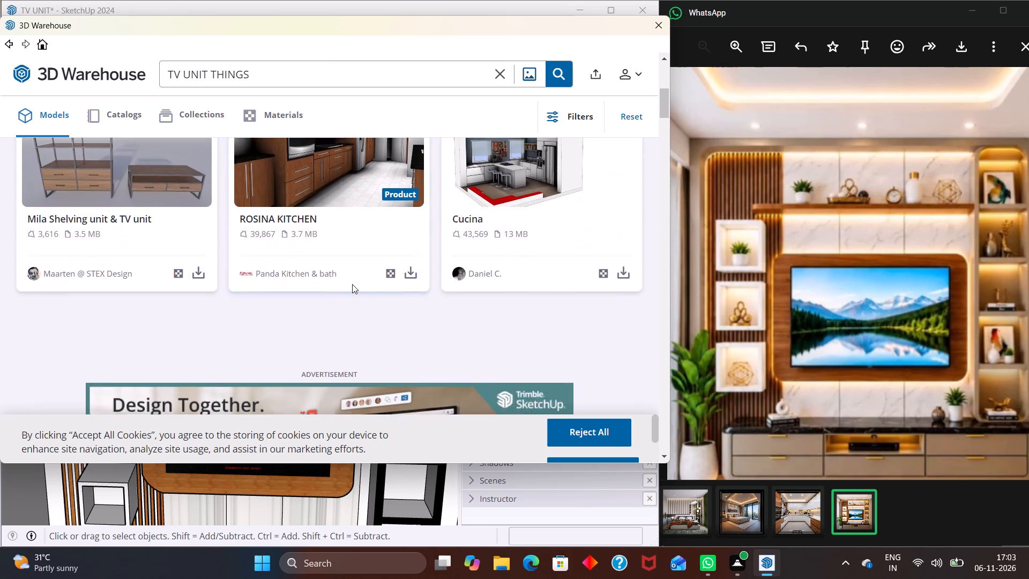
pyautogui.scroll(-8, 352, 284)
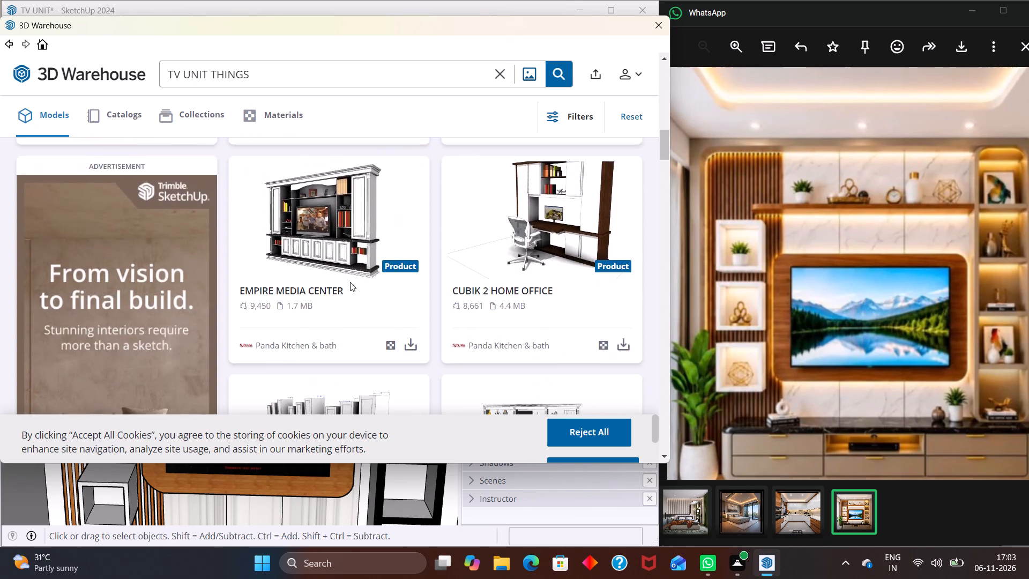
pyautogui.scroll(-5, 350, 282)
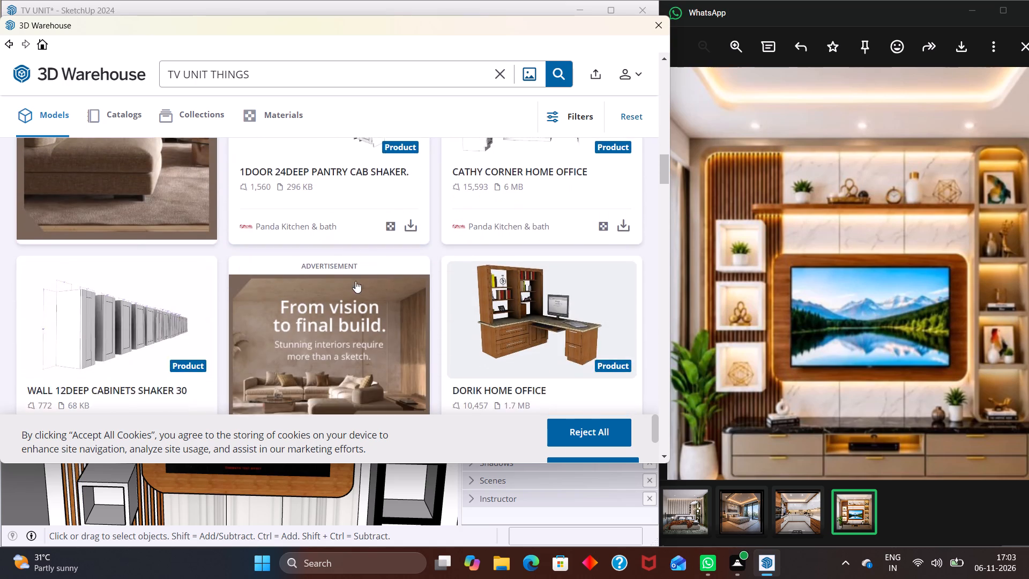
pyautogui.scroll(2, 368, 280)
pyautogui.scroll(-6, 371, 279)
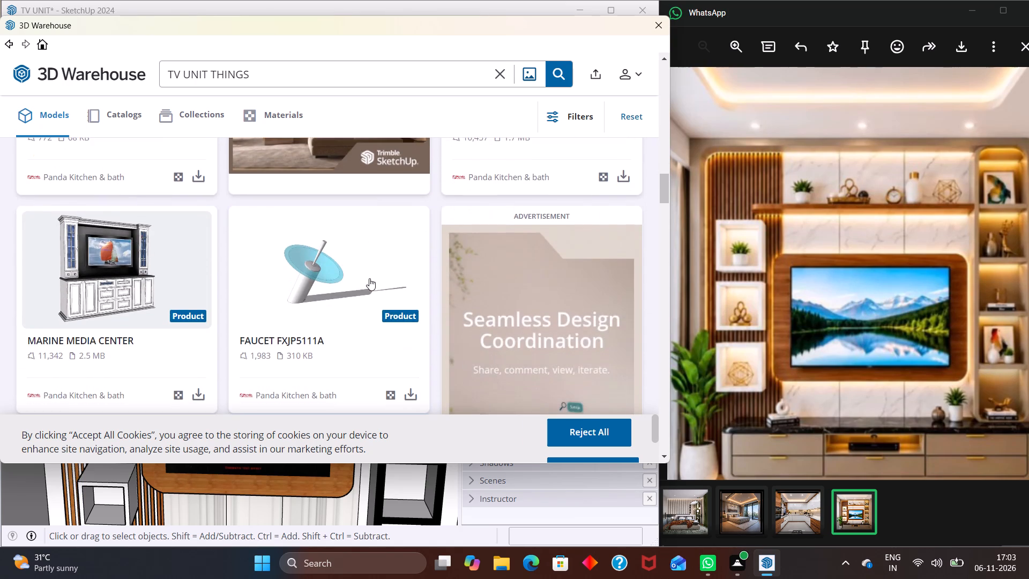
pyautogui.scroll(-6, 368, 277)
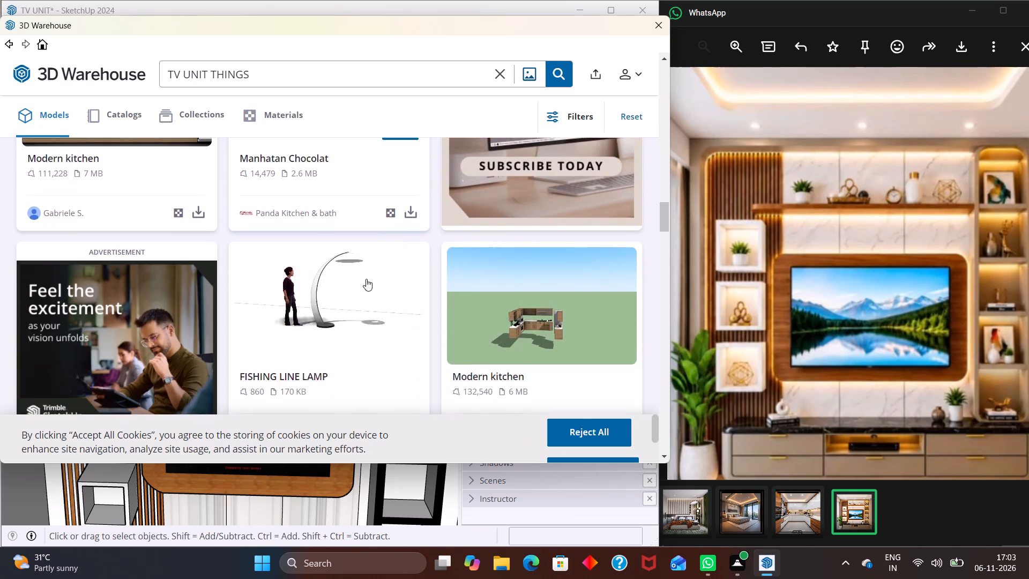
pyautogui.scroll(-9, 366, 279)
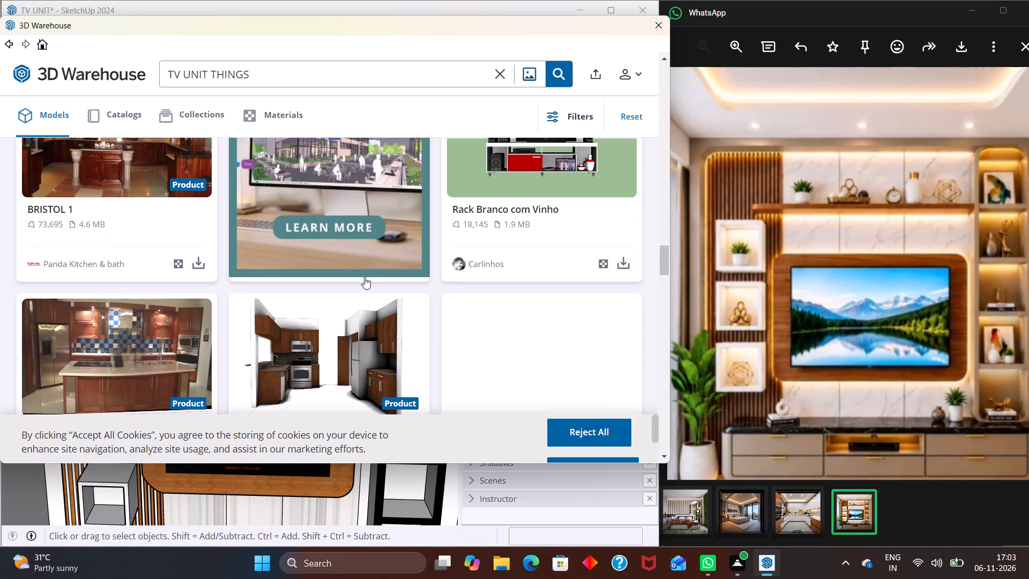
pyautogui.scroll(-8, 364, 277)
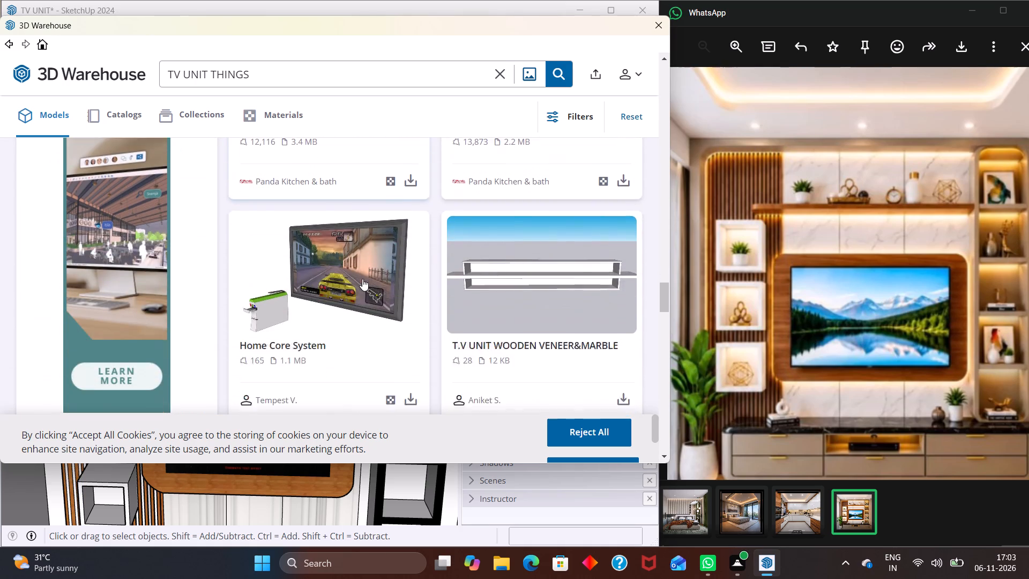
pyautogui.scroll(-12, 362, 279)
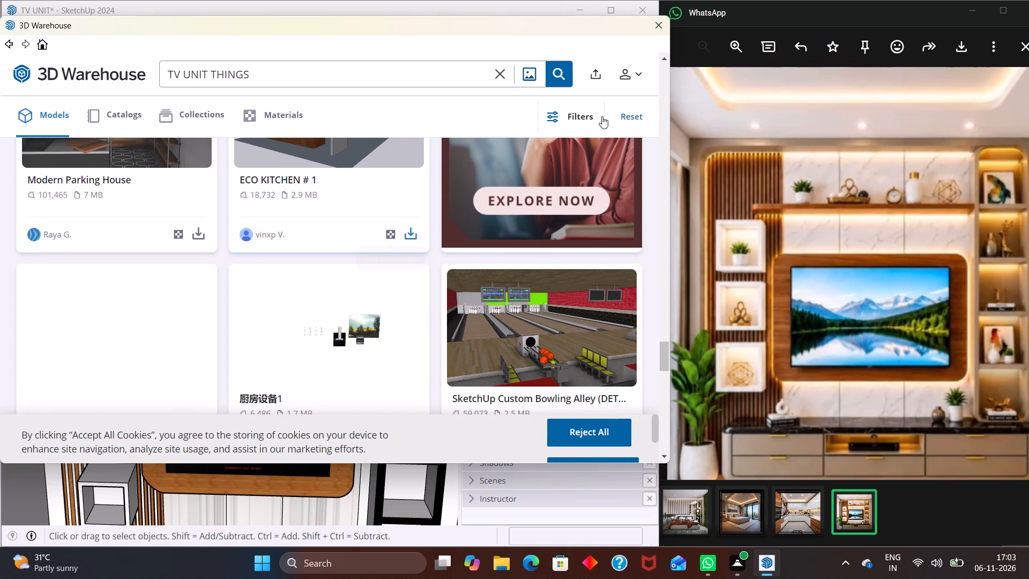
pyautogui.click(651, 28)
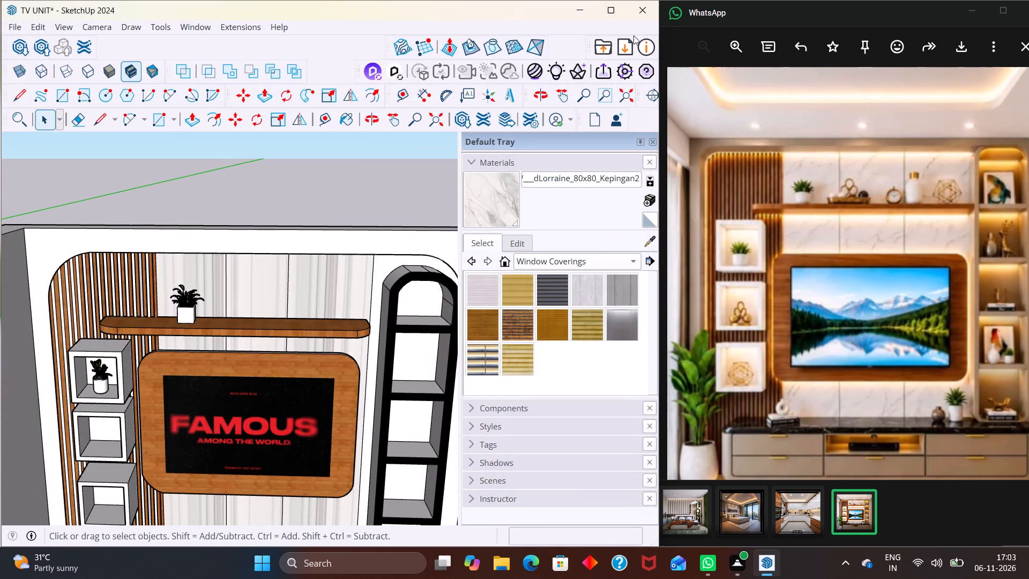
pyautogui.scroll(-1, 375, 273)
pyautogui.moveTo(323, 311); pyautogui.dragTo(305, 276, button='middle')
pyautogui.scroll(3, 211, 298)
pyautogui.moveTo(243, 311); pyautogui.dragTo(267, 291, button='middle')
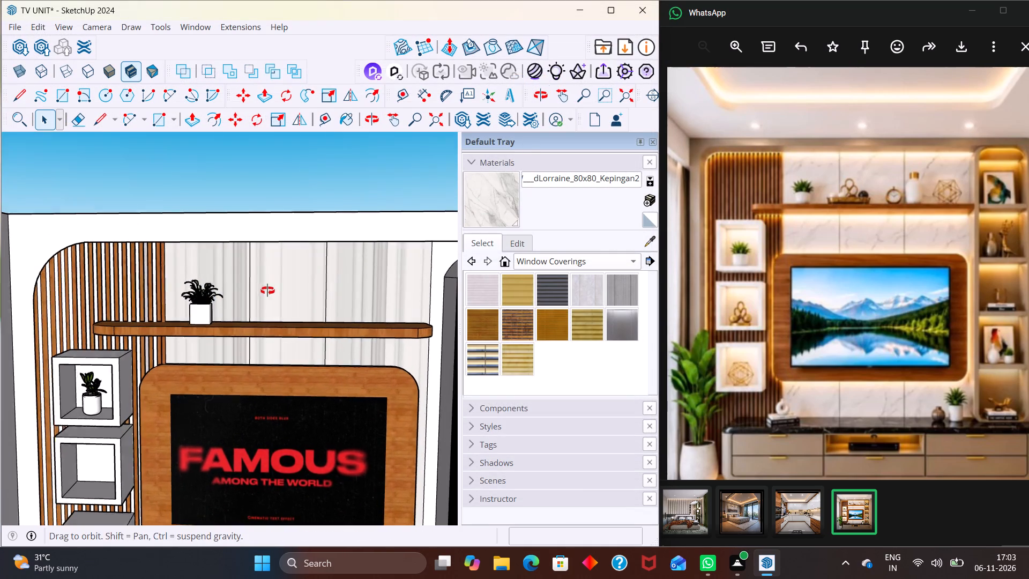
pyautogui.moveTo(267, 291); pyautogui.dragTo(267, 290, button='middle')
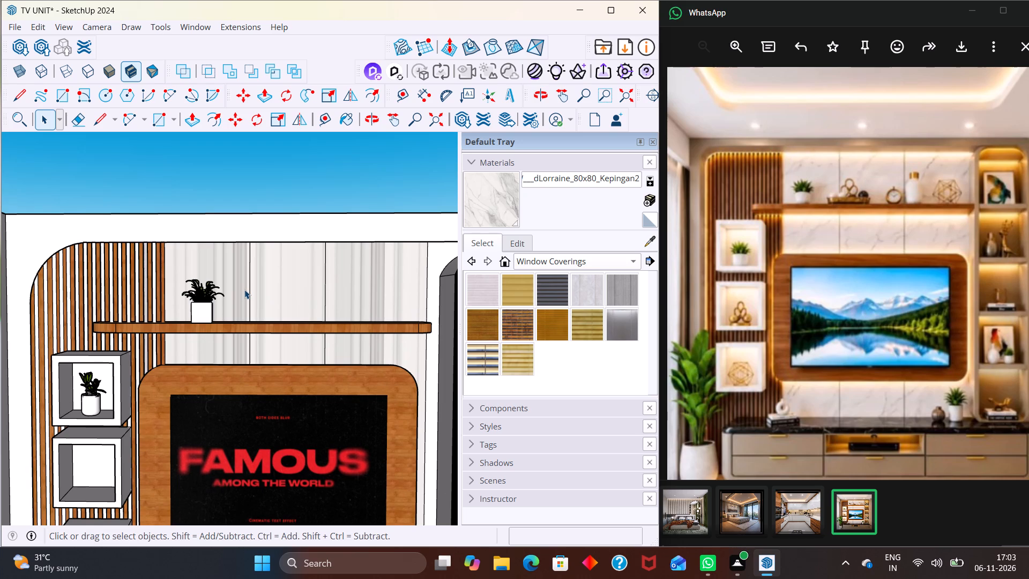
# Reopen the 3D Warehouse and clear the "TV UNIT THINGS" search text.
pyautogui.click(18, 44)
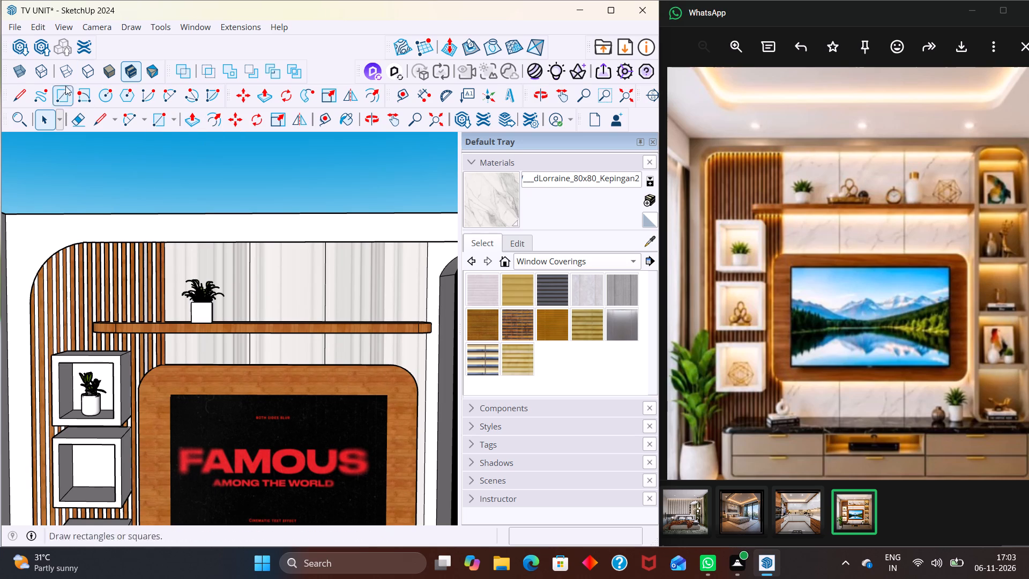
pyautogui.click(20, 47)
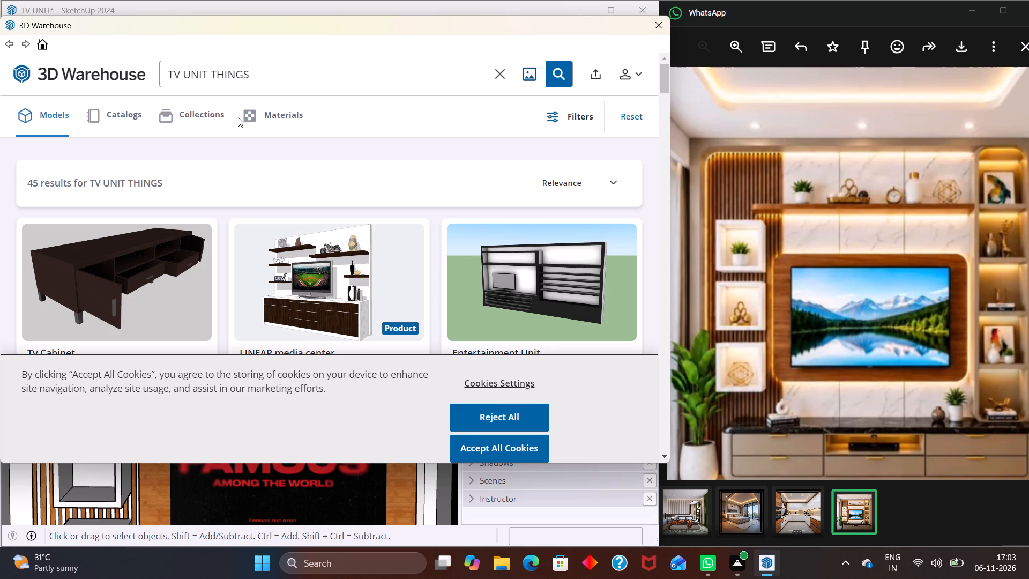
pyautogui.click(505, 84)
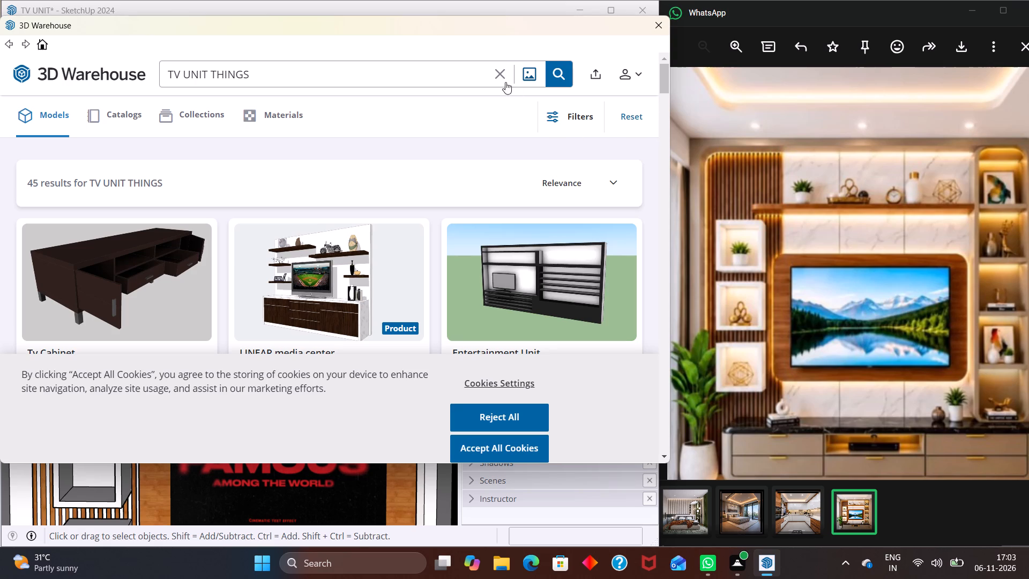
pyautogui.click(495, 76)
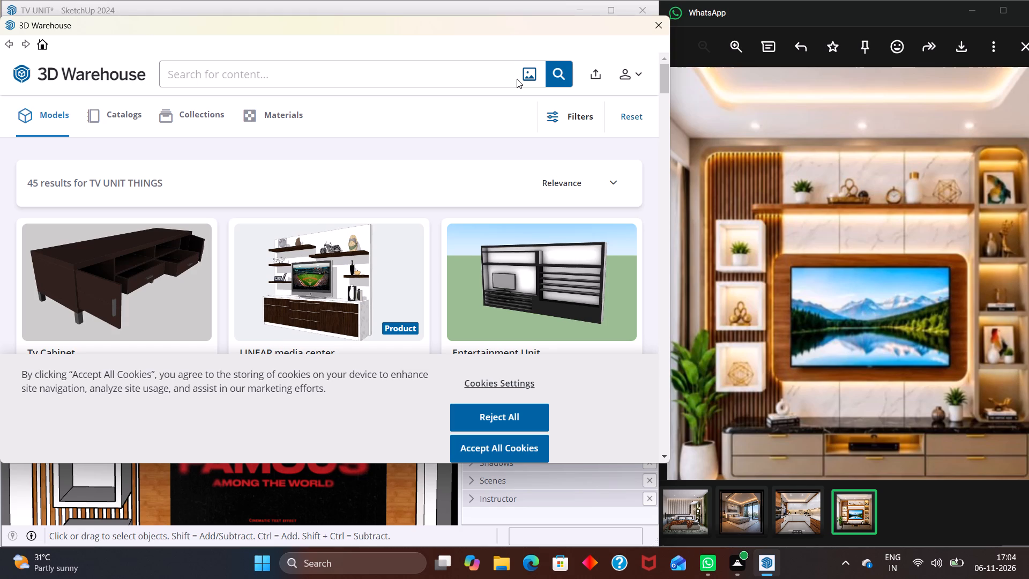
pyautogui.click(305, 78)
# Browse the "TV UNIT THINGS" models for units whose shelves contain ornaments suitable for the TV unit.
pyautogui.scroll(-1, 331, 278)
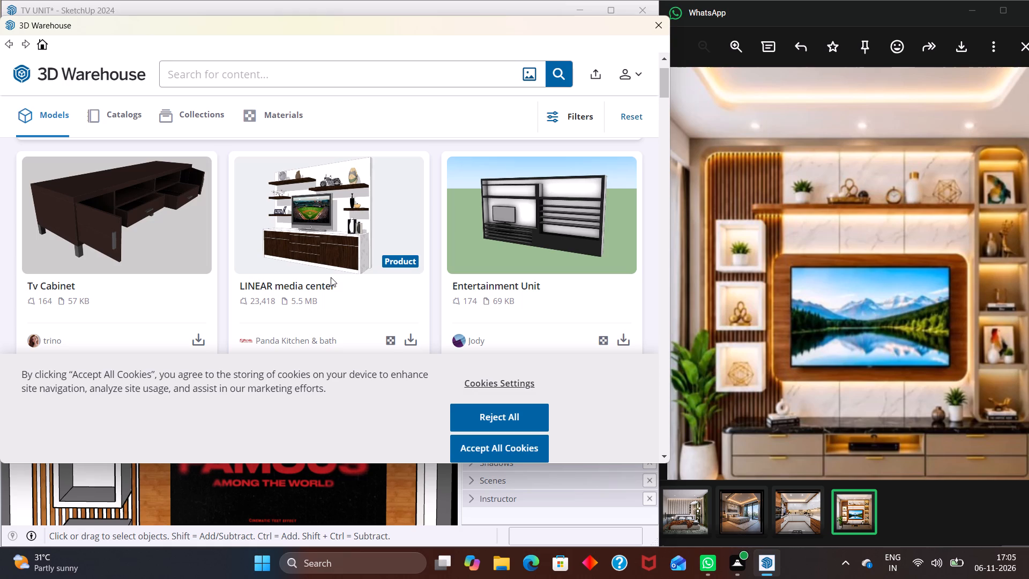
pyautogui.scroll(-1, 494, 268)
pyautogui.scroll(-5, 309, 258)
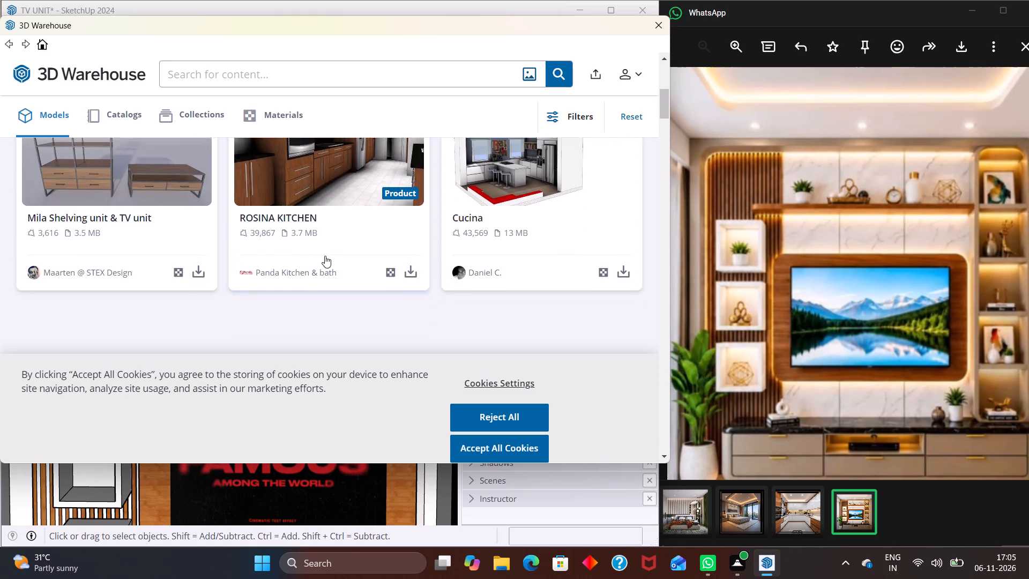
pyautogui.scroll(-8, 325, 256)
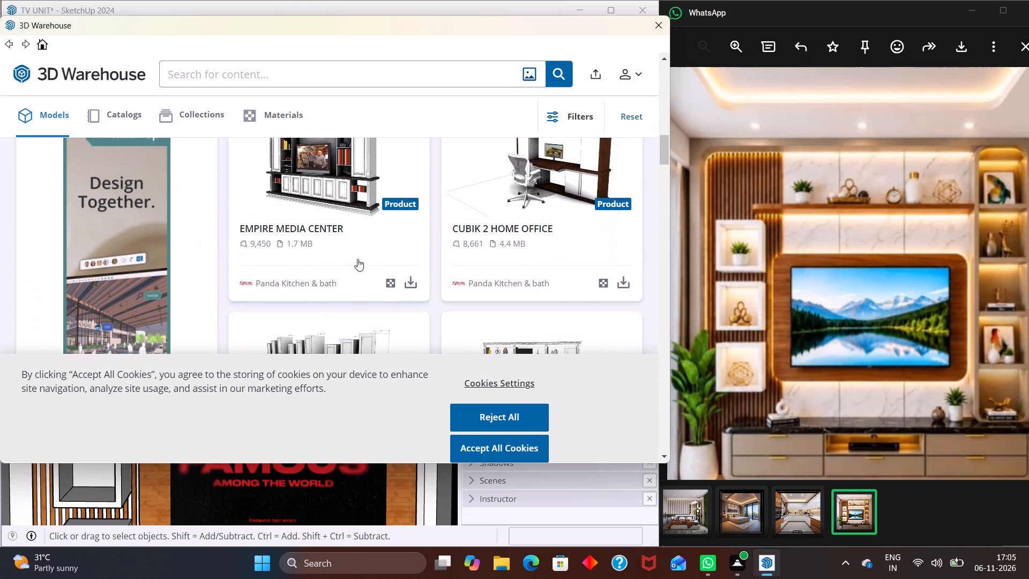
pyautogui.scroll(2, 356, 251)
pyautogui.scroll(-4, 351, 253)
pyautogui.scroll(3, 429, 228)
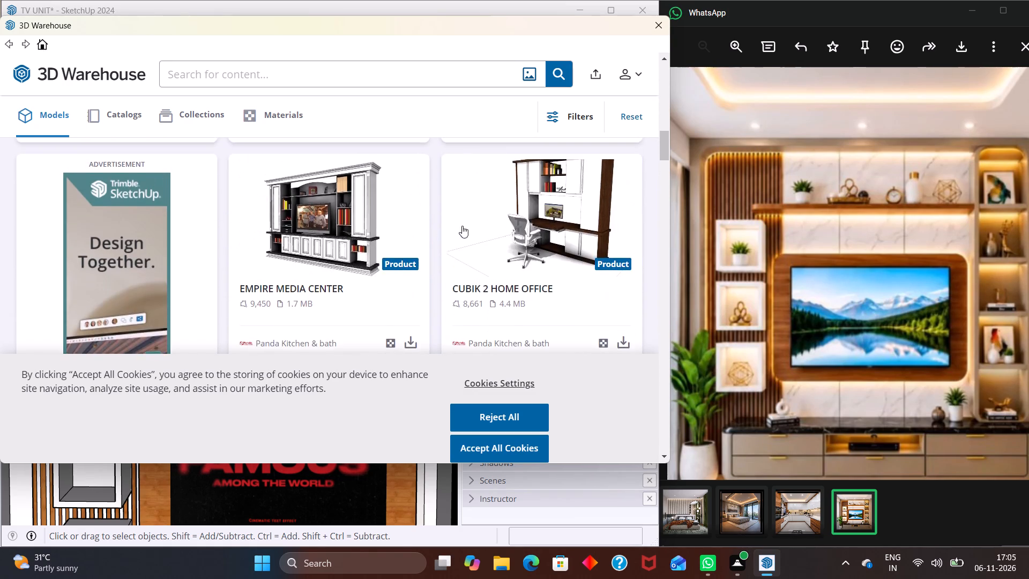
pyautogui.scroll(-2, 467, 225)
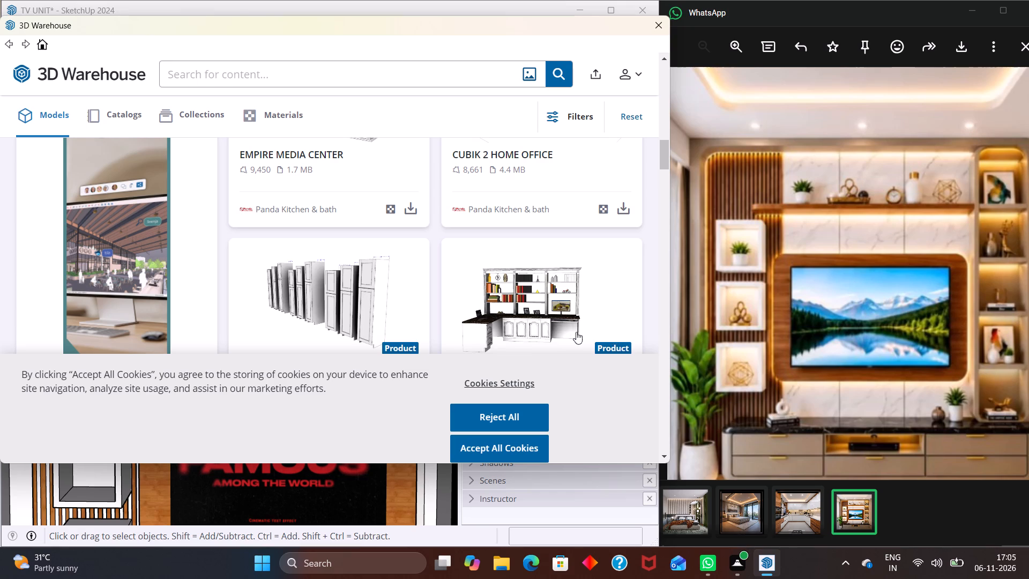
# Open the CATHY CORNER HOME OFFICE model page and examine its shelf ornaments in the 3D preview.
pyautogui.click(527, 325)
pyautogui.scroll(-3, 540, 320)
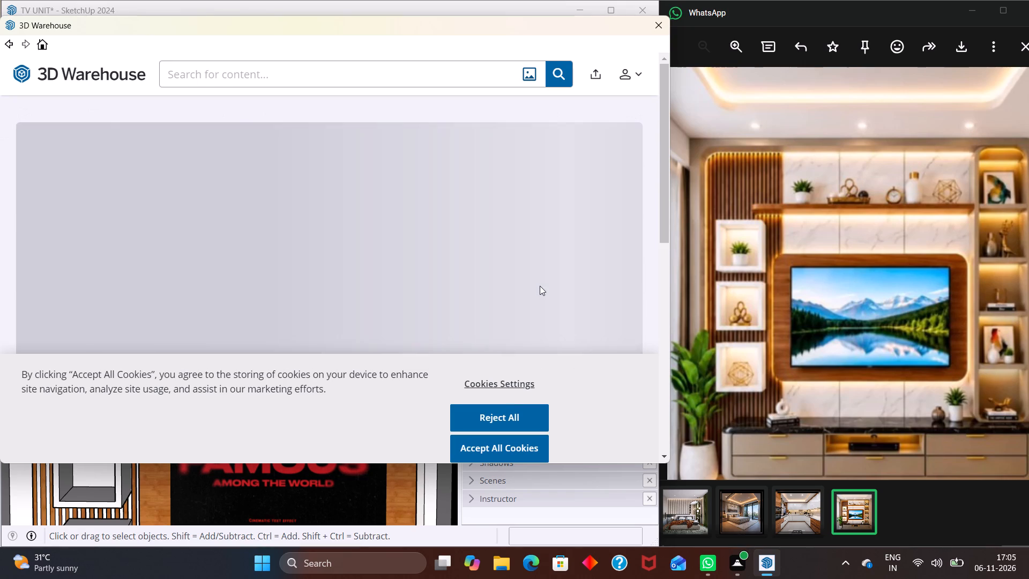
pyautogui.scroll(-5, 542, 285)
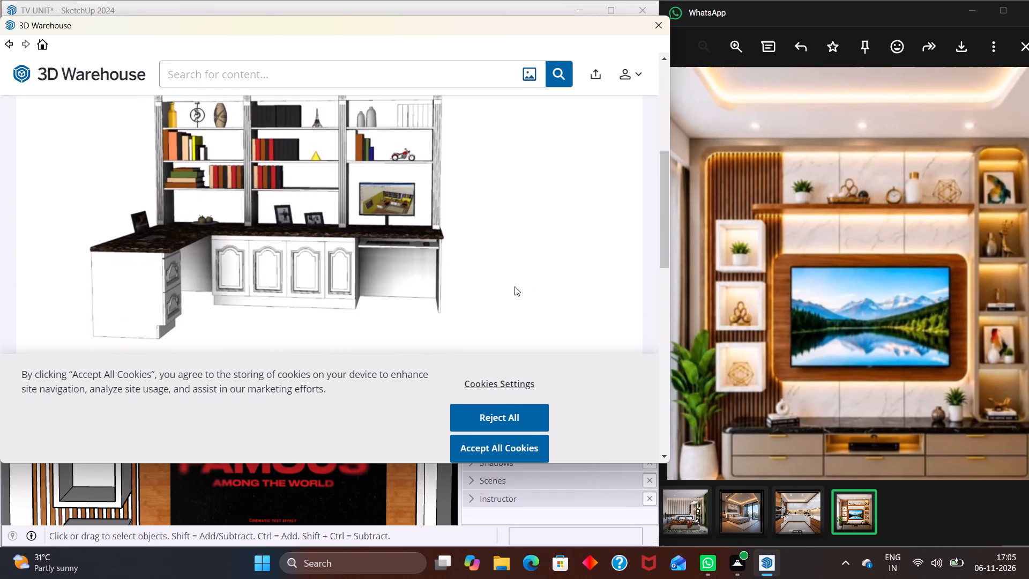
pyautogui.scroll(-1, 499, 280)
pyautogui.scroll(-3, 458, 266)
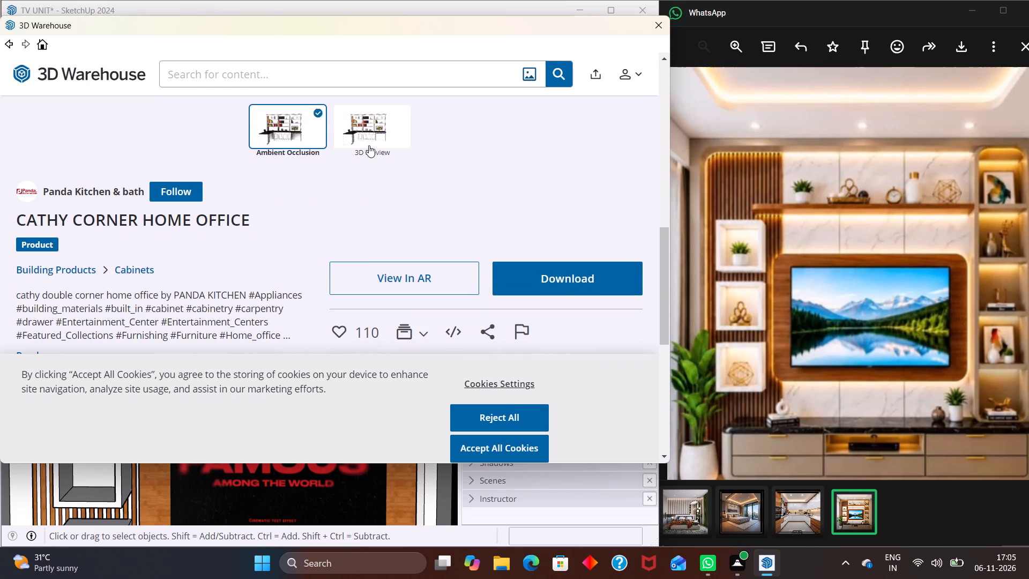
pyautogui.click(371, 129)
pyautogui.scroll(7, 363, 244)
pyautogui.scroll(-2, 400, 217)
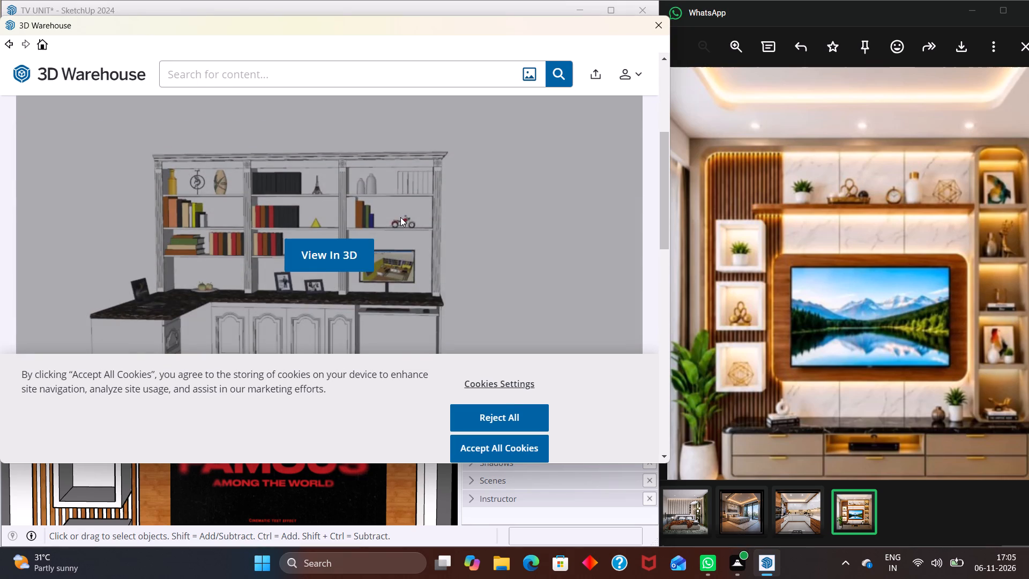
pyautogui.scroll(-4, 400, 217)
# Load the CATHY CORNER HOME OFFICE model into the drawing and place it on open ground beside the TV unit room.
pyautogui.click(530, 340)
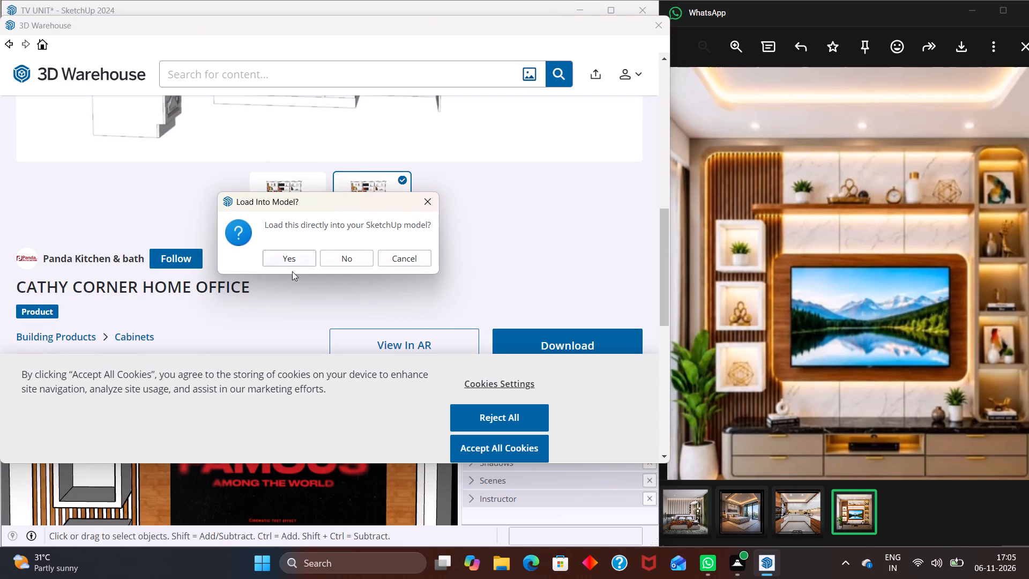
pyautogui.click(269, 255)
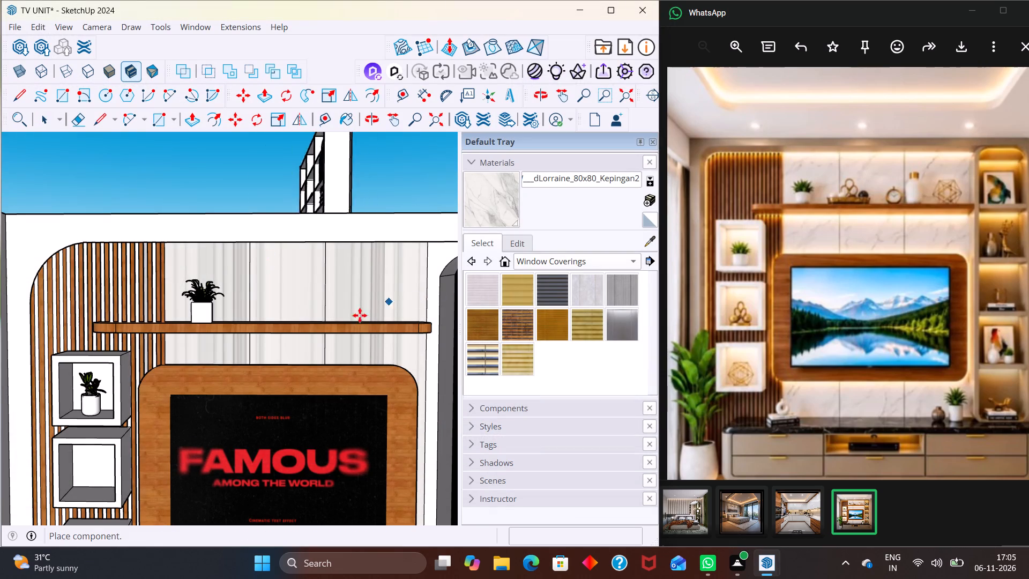
pyautogui.scroll(-13, 292, 302)
pyautogui.scroll(1, 282, 332)
pyautogui.scroll(-6, 279, 334)
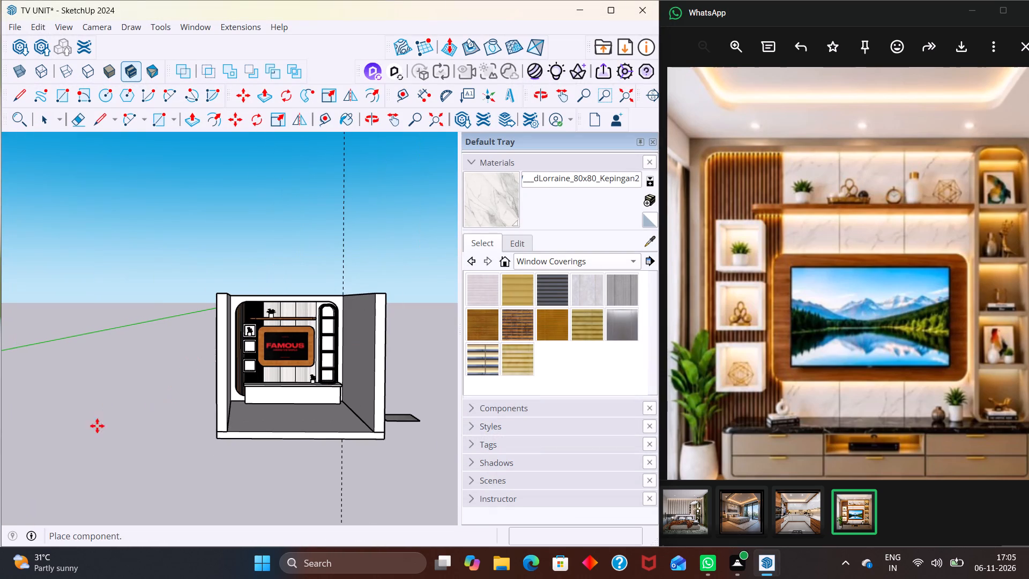
pyautogui.scroll(-10, 137, 423)
pyautogui.scroll(-6, 277, 405)
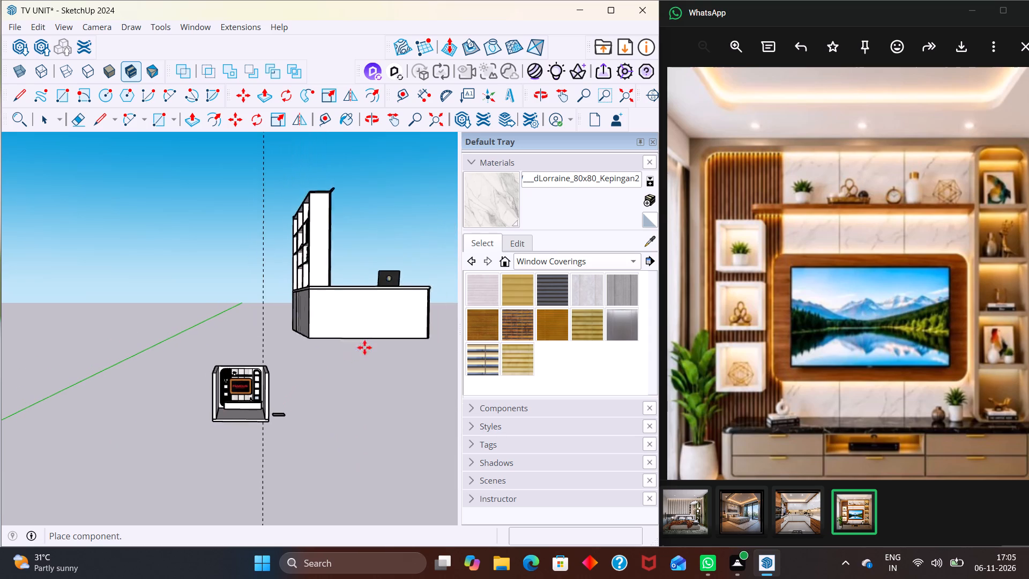
pyautogui.scroll(-6, 341, 370)
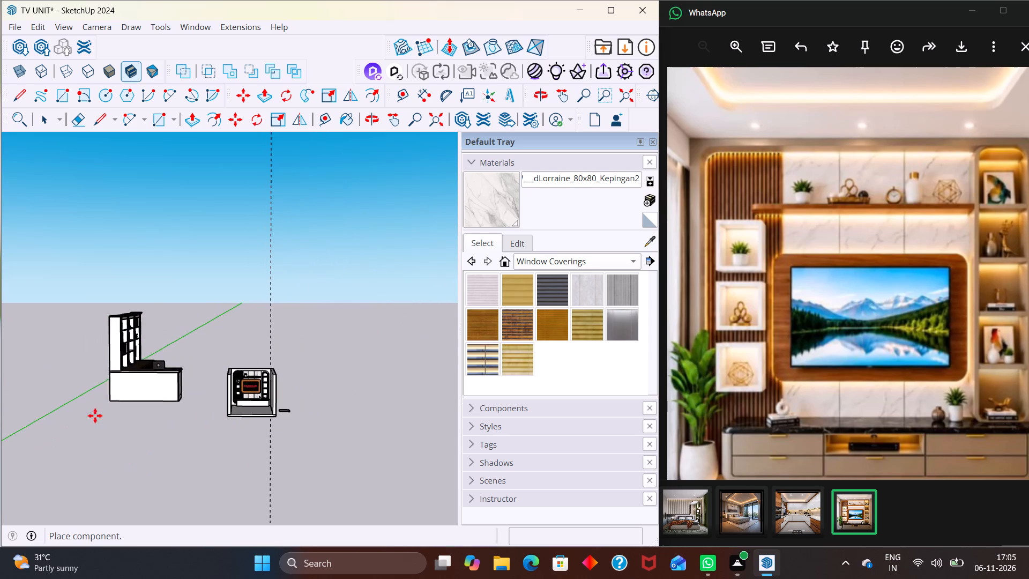
pyautogui.click(53, 437)
pyautogui.press('space')
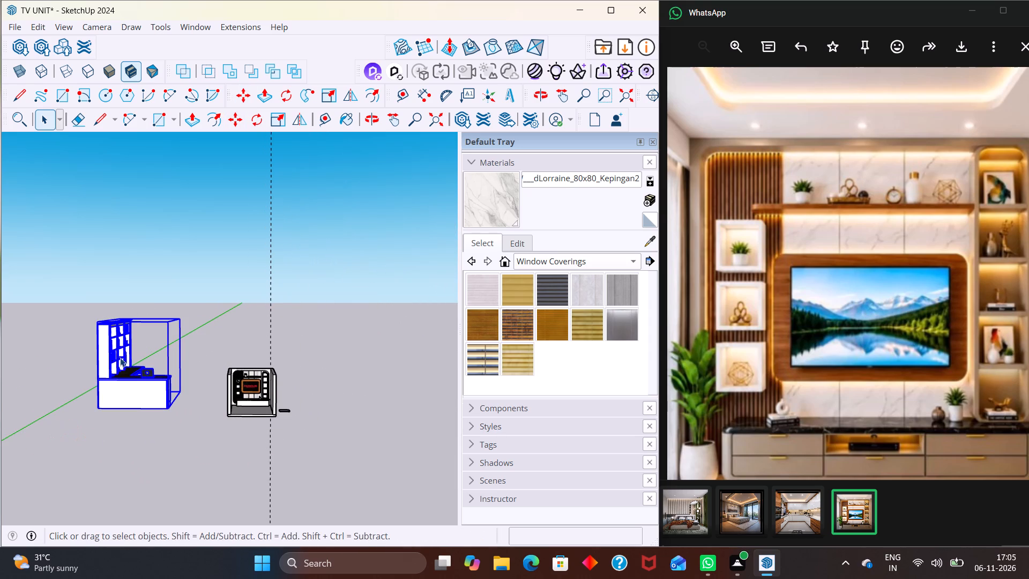
# Open the placed home office unit for editing, close to the patterned vase on its upper shelf.
pyautogui.scroll(3, 129, 336)
pyautogui.moveTo(222, 382); pyautogui.dragTo(122, 439, button='middle')
pyautogui.scroll(-6, 204, 318)
pyautogui.scroll(1, 252, 296)
pyautogui.scroll(-6, 260, 274)
pyautogui.moveTo(115, 404); pyautogui.dragTo(48, 402, button='middle')
pyautogui.scroll(3, 69, 410)
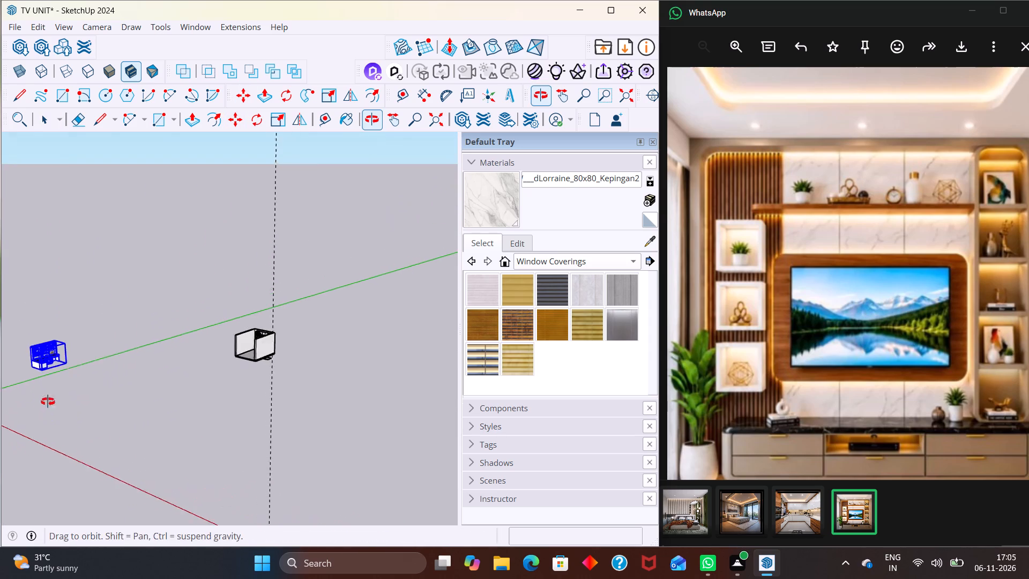
pyautogui.moveTo(48, 402); pyautogui.dragTo(47, 401, button='middle')
pyautogui.scroll(11, 48, 402)
pyautogui.click(121, 417)
pyautogui.scroll(10, 10, 332)
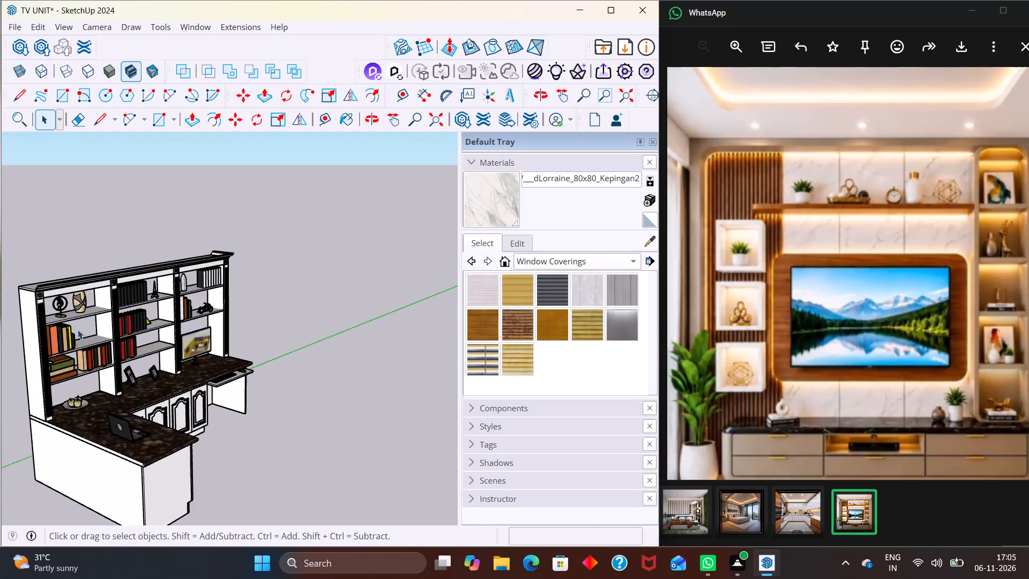
pyautogui.scroll(3, 78, 330)
pyautogui.moveTo(131, 355); pyautogui.dragTo(77, 344, button='middle')
pyautogui.scroll(6, 58, 310)
pyautogui.doubleClick(111, 277)
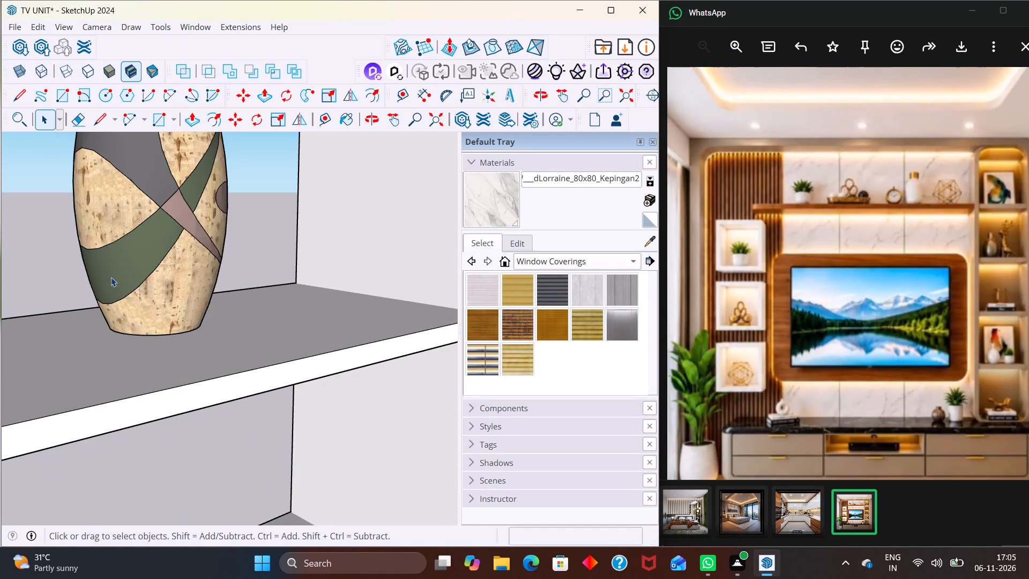
pyautogui.scroll(-5, 111, 277)
pyautogui.tripleClick(115, 277)
pyautogui.scroll(-12, 113, 279)
pyautogui.tripleClick(112, 314)
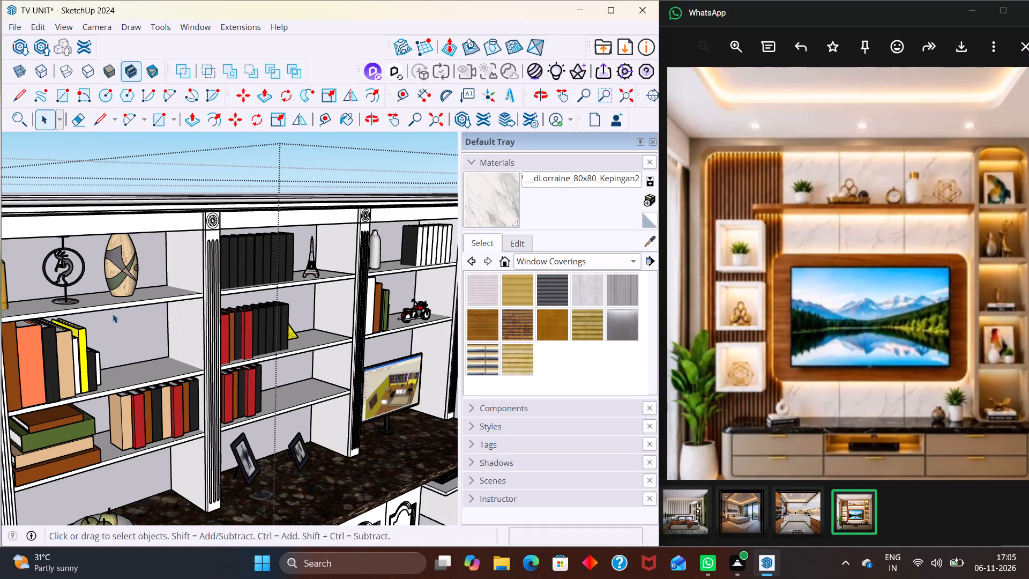
# Move the patterned vase off the home office shelf to open ground near the TV unit room, and close the unit's editing.
pyautogui.click(122, 263)
pyautogui.tripleClick(122, 268)
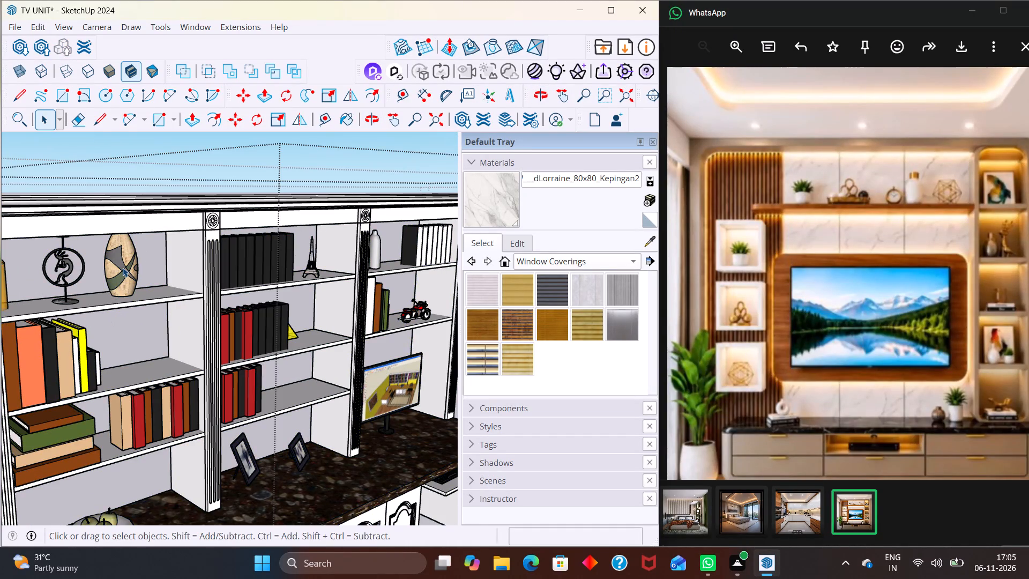
pyautogui.tripleClick(123, 268)
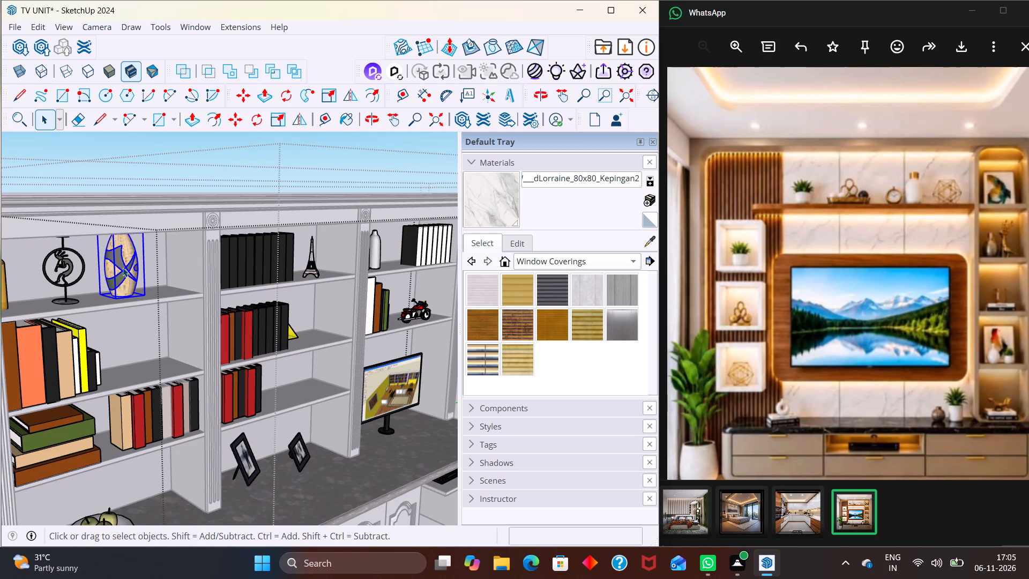
pyautogui.press('m')
pyautogui.click(114, 299)
pyautogui.scroll(-12, 128, 259)
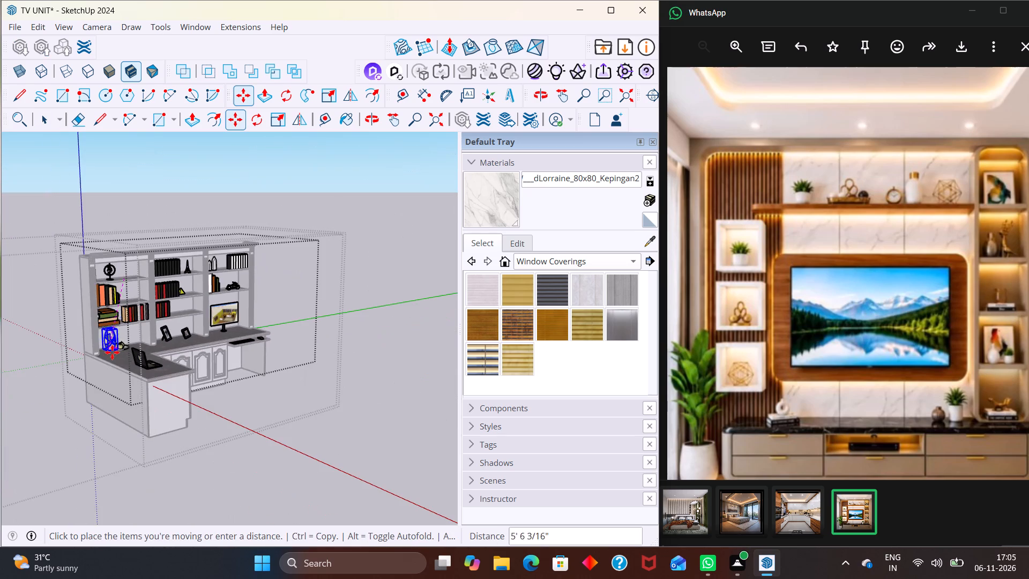
pyautogui.scroll(-13, 289, 370)
pyautogui.moveTo(337, 371); pyautogui.dragTo(401, 366, button='middle')
pyautogui.moveTo(344, 362); pyautogui.dragTo(531, 358, button='middle')
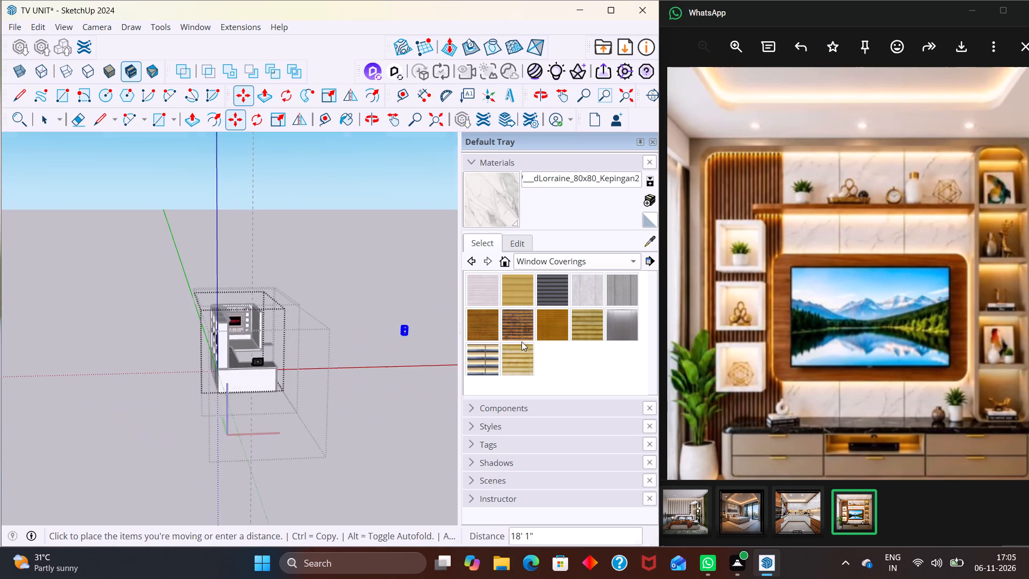
pyautogui.scroll(7, 407, 306)
pyautogui.moveTo(273, 313); pyautogui.dragTo(177, 361, button='middle')
pyautogui.scroll(10, 159, 379)
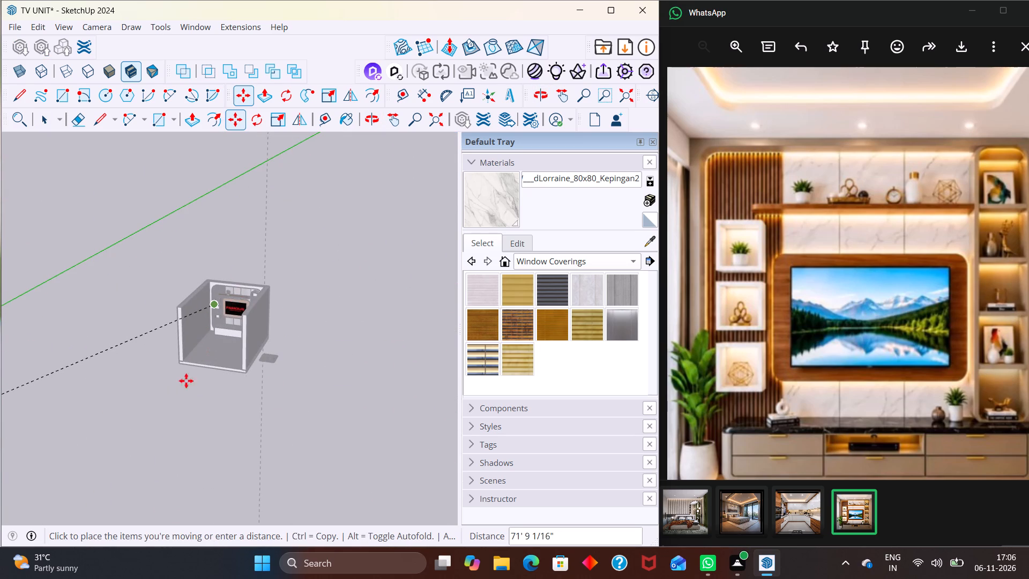
pyautogui.scroll(-4, 202, 300)
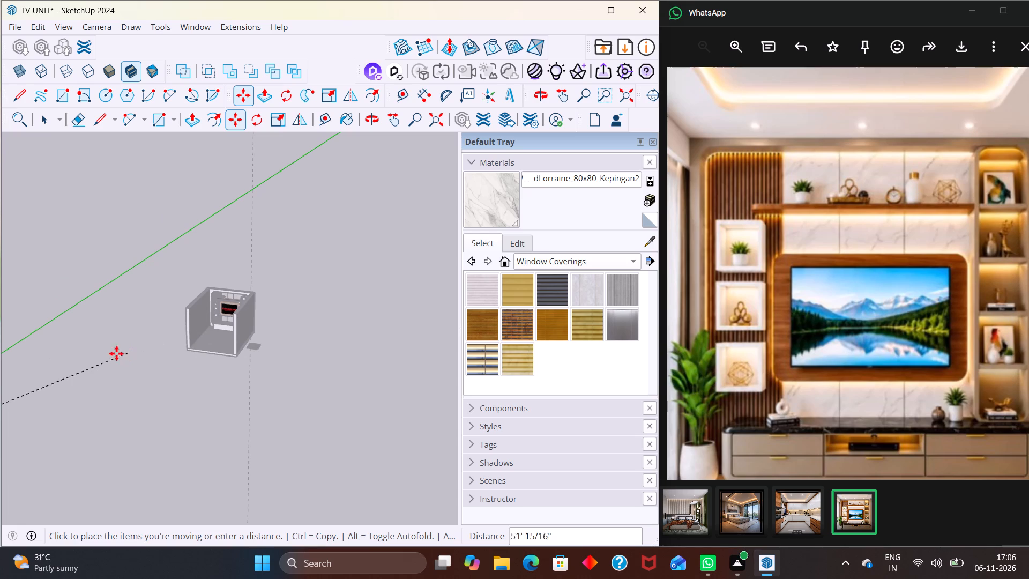
pyautogui.click(129, 358)
pyautogui.scroll(2, 169, 362)
pyautogui.press('space')
pyautogui.click(167, 362)
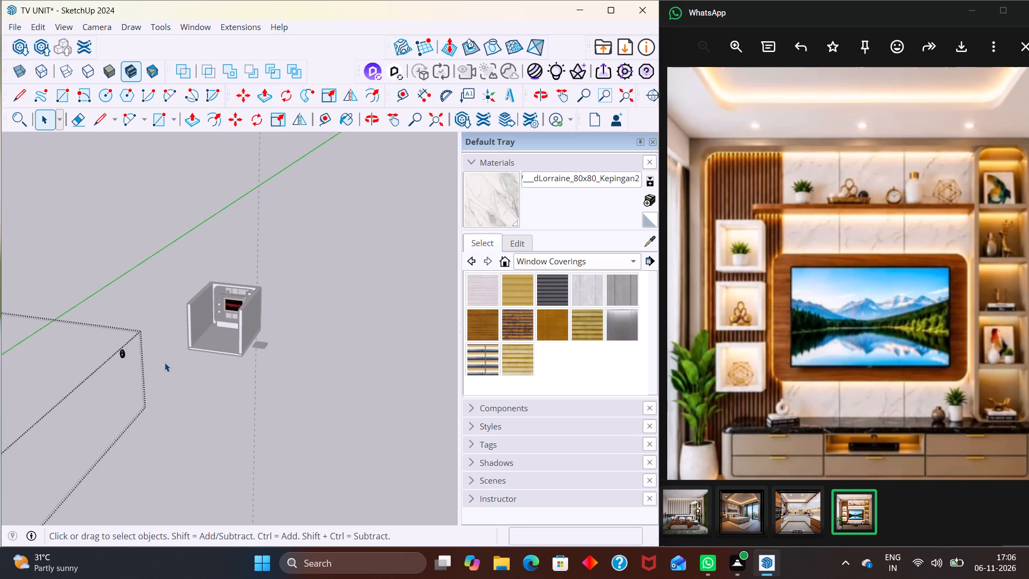
pyautogui.scroll(10, 133, 361)
pyautogui.click(236, 390)
pyautogui.click(168, 405)
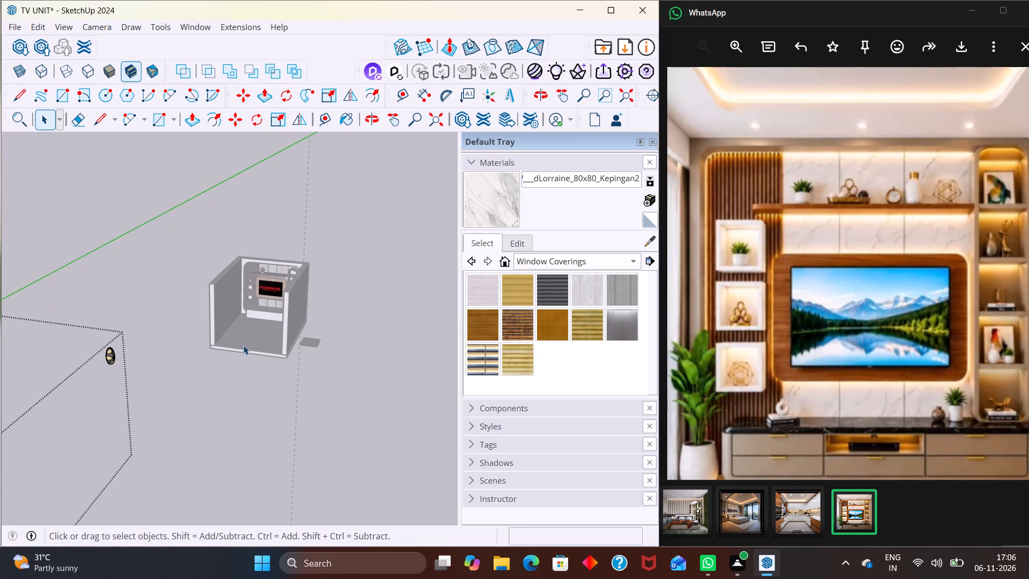
pyautogui.click(392, 281)
# Move the patterned vase's geometry from the open ground onto the wooden floating shelf above the TV, near the end opposite the plant.
pyautogui.scroll(4, 94, 361)
pyautogui.click(146, 346)
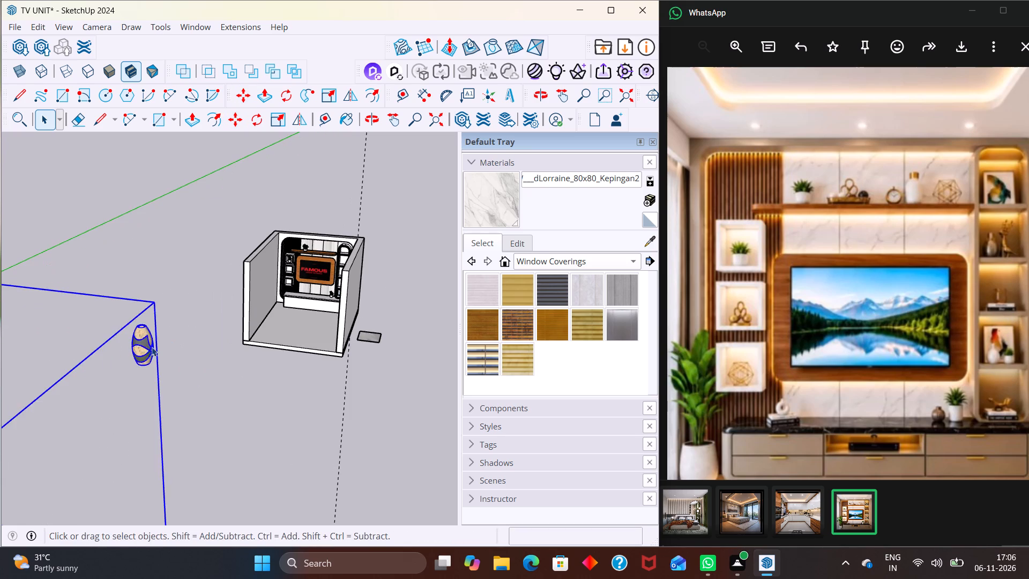
pyautogui.scroll(6, 155, 345)
pyautogui.scroll(-12, 169, 353)
pyautogui.doubleClick(162, 388)
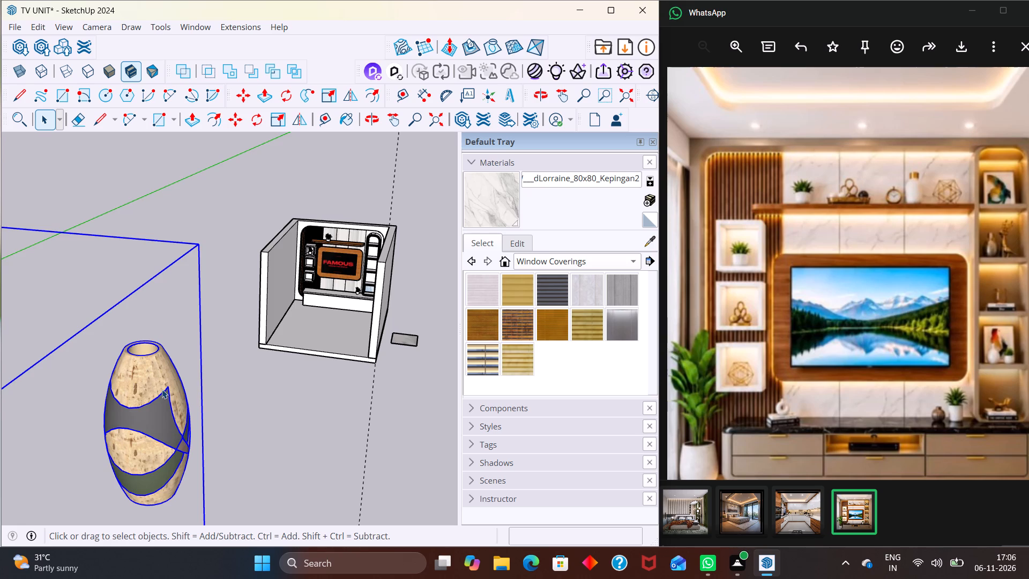
pyautogui.doubleClick(156, 389)
pyautogui.click(152, 388)
pyautogui.tripleClick(152, 388)
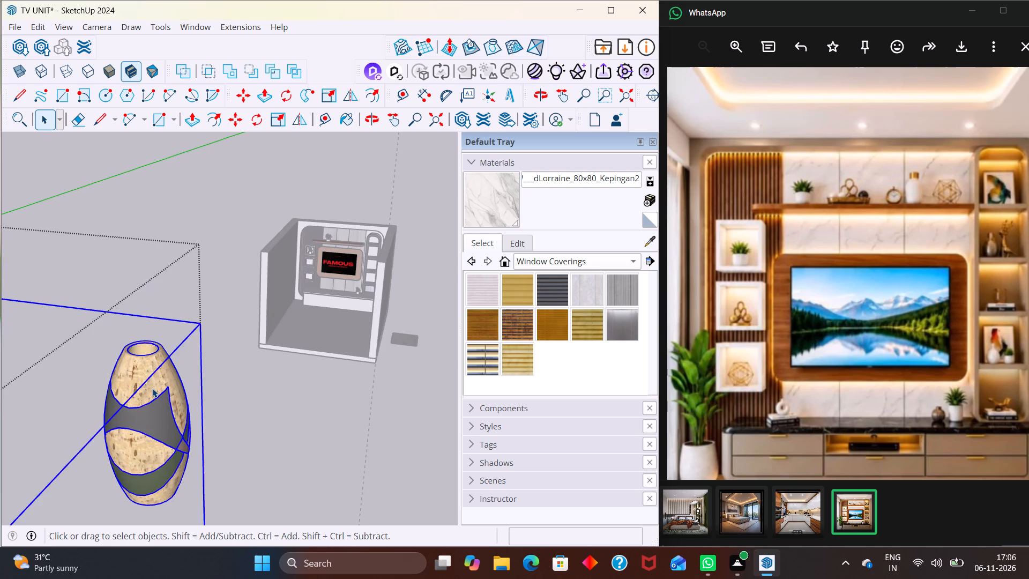
pyautogui.tripleClick(152, 388)
pyautogui.click(152, 388)
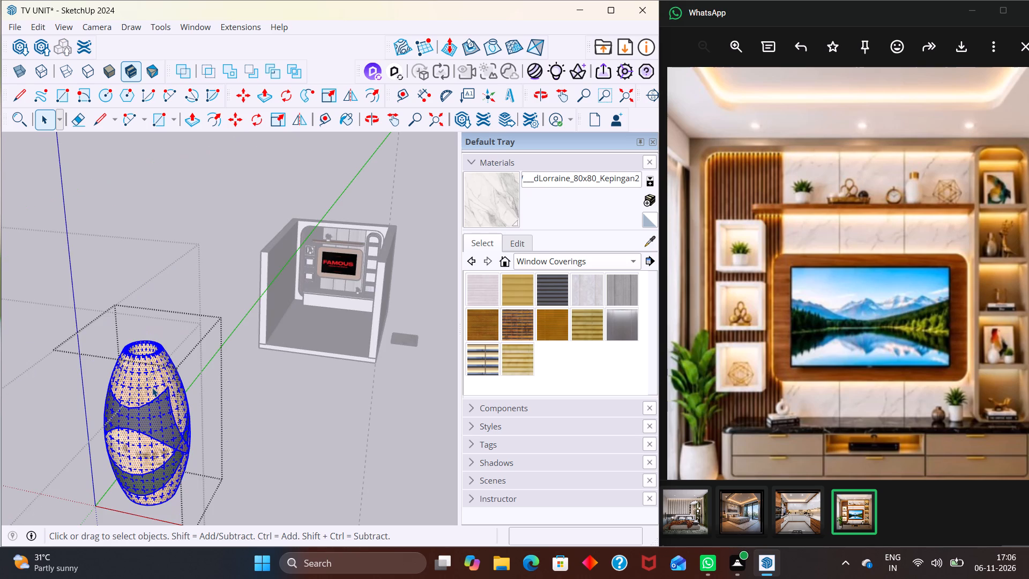
pyautogui.press('m')
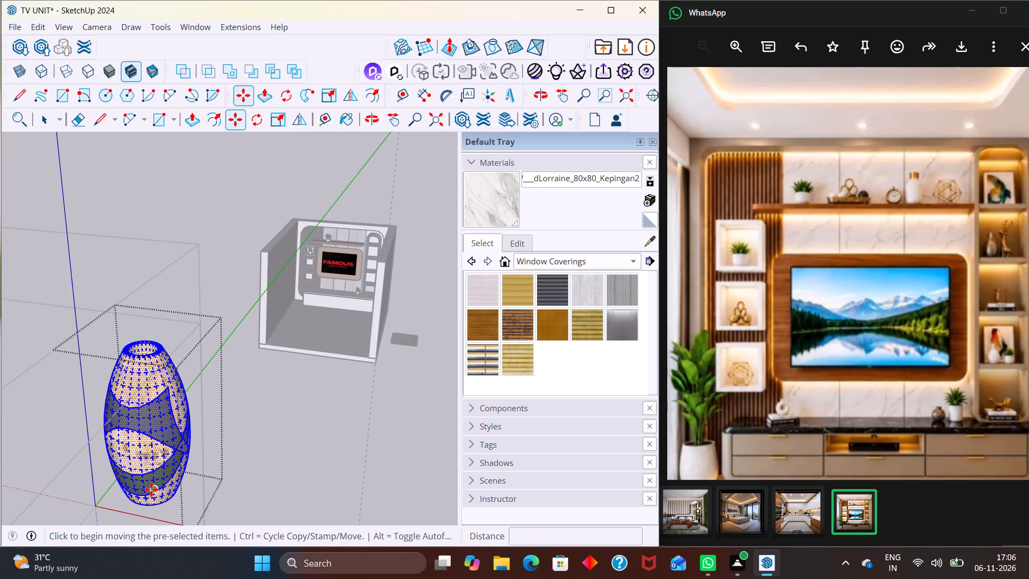
pyautogui.click(151, 489)
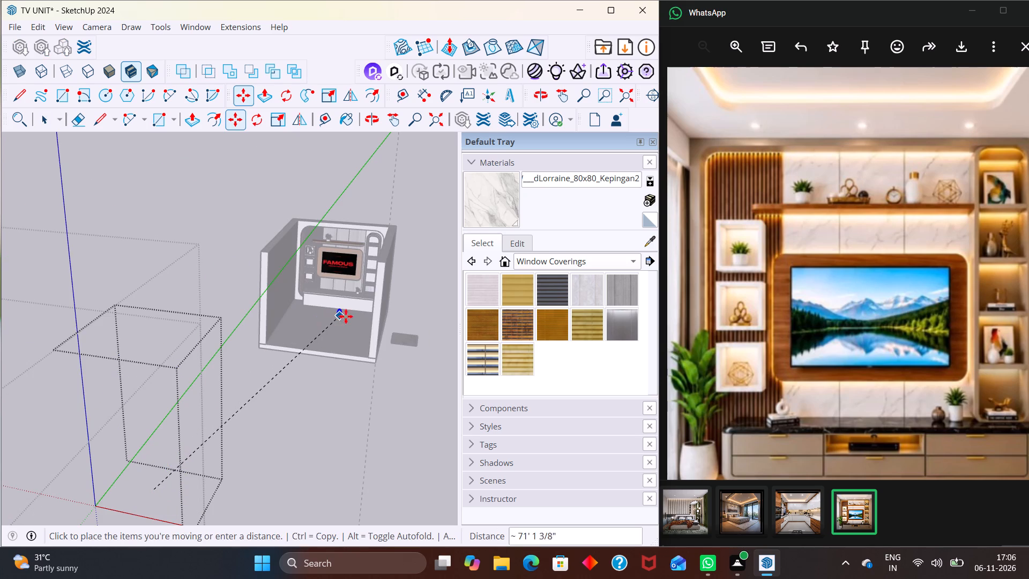
pyautogui.scroll(9, 351, 315)
pyautogui.moveTo(359, 280); pyautogui.dragTo(345, 317, button='middle')
pyautogui.scroll(-2, 343, 283)
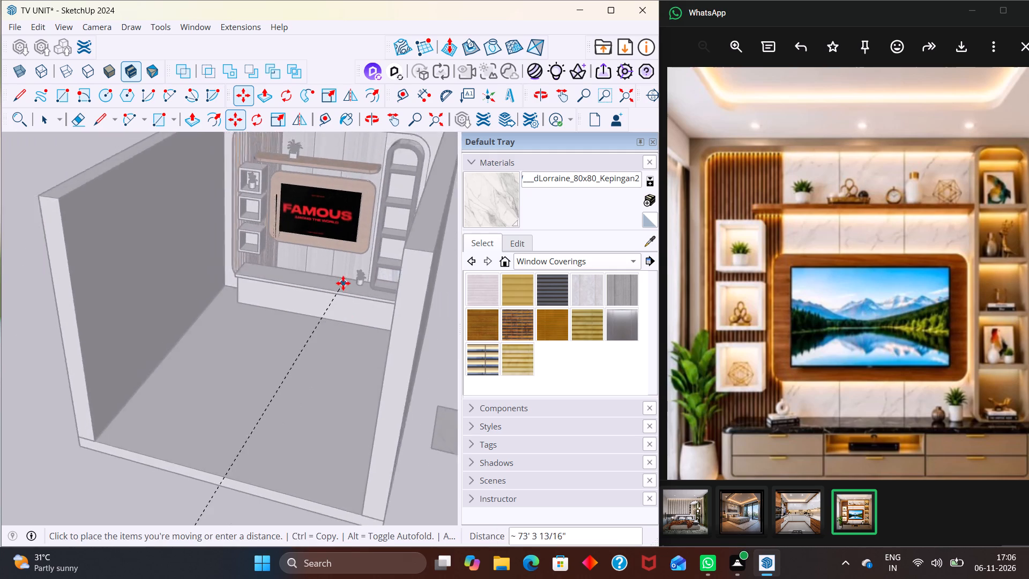
pyautogui.scroll(-4, 343, 283)
pyautogui.scroll(11, 359, 205)
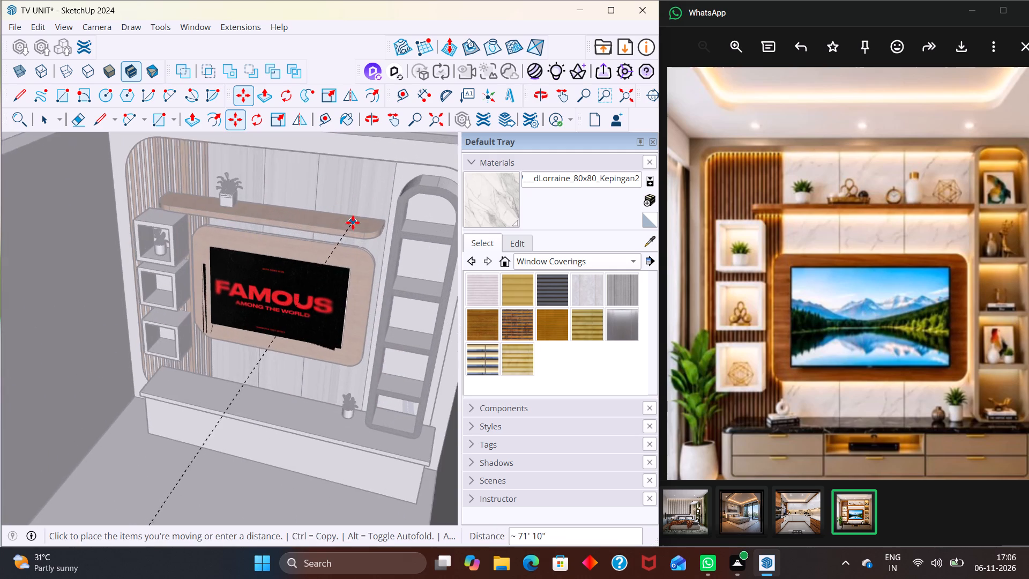
pyautogui.scroll(2, 353, 222)
pyautogui.moveTo(355, 238); pyautogui.dragTo(349, 262, button='middle')
pyautogui.click(322, 233)
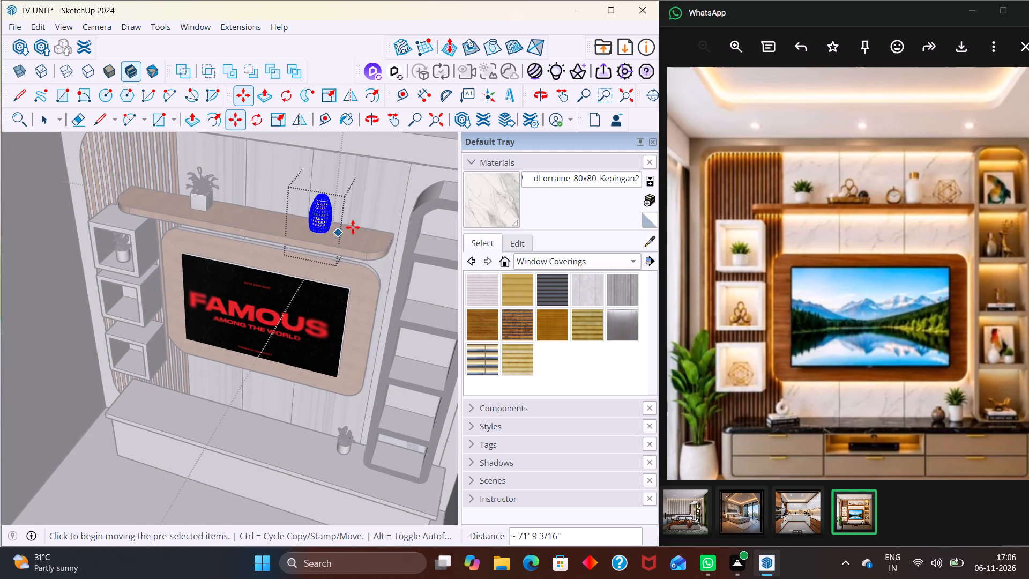
# Leave the vase's nested group editing and return to the whole model with nothing selected.
pyautogui.press('v')
pyautogui.scroll(-11, 363, 221)
pyautogui.scroll(1, 348, 219)
pyautogui.scroll(-5, 348, 222)
pyautogui.click(433, 374)
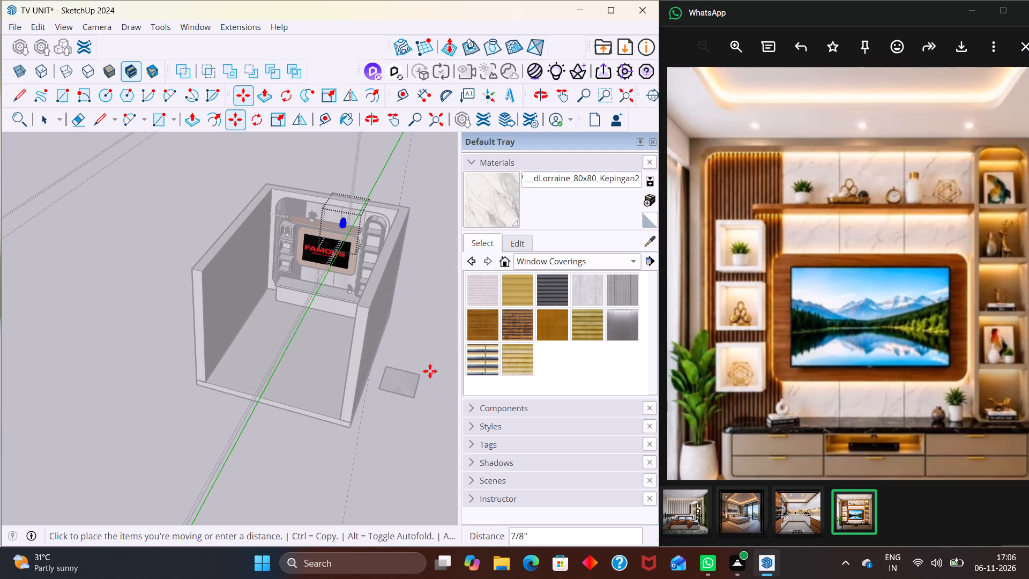
pyautogui.press('space')
pyautogui.click(431, 355)
pyautogui.press('space')
pyautogui.click(416, 342)
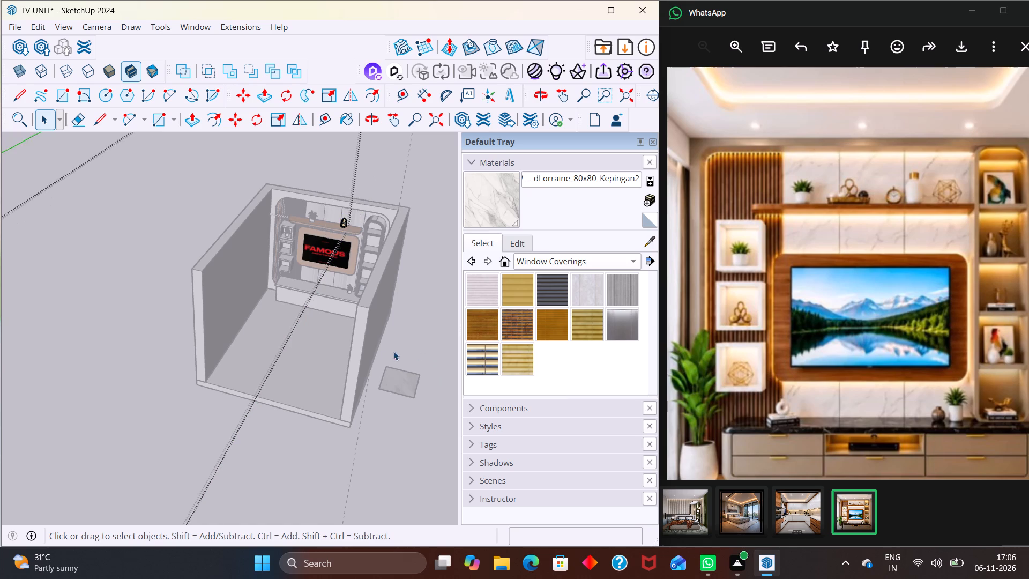
pyautogui.scroll(-10, 380, 353)
pyautogui.click(399, 388)
pyautogui.moveTo(315, 388); pyautogui.dragTo(307, 316, button='middle')
pyautogui.click(370, 422)
# Check the vase on the floating shelf and examine the home office shelves for another ornament.
pyautogui.scroll(10, 354, 296)
pyautogui.moveTo(384, 263); pyautogui.dragTo(394, 264, button='middle')
pyautogui.scroll(8, 434, 251)
pyautogui.moveTo(336, 297); pyautogui.dragTo(413, 257, button='middle')
pyautogui.scroll(9, 384, 272)
pyautogui.scroll(-17, 331, 295)
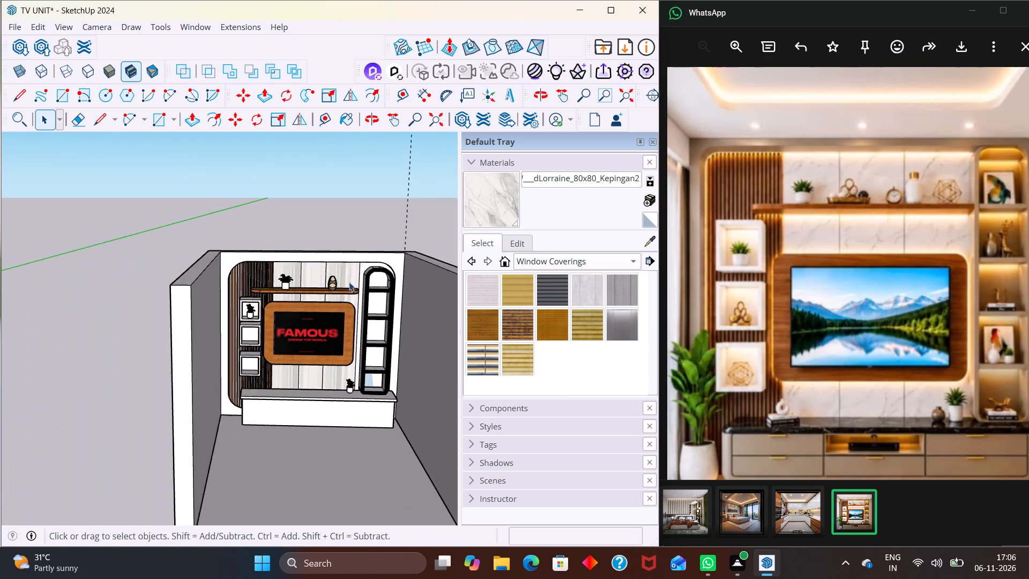
pyautogui.scroll(-20, 349, 282)
pyautogui.scroll(-7, 349, 282)
pyautogui.moveTo(363, 324); pyautogui.dragTo(221, 327, button='middle')
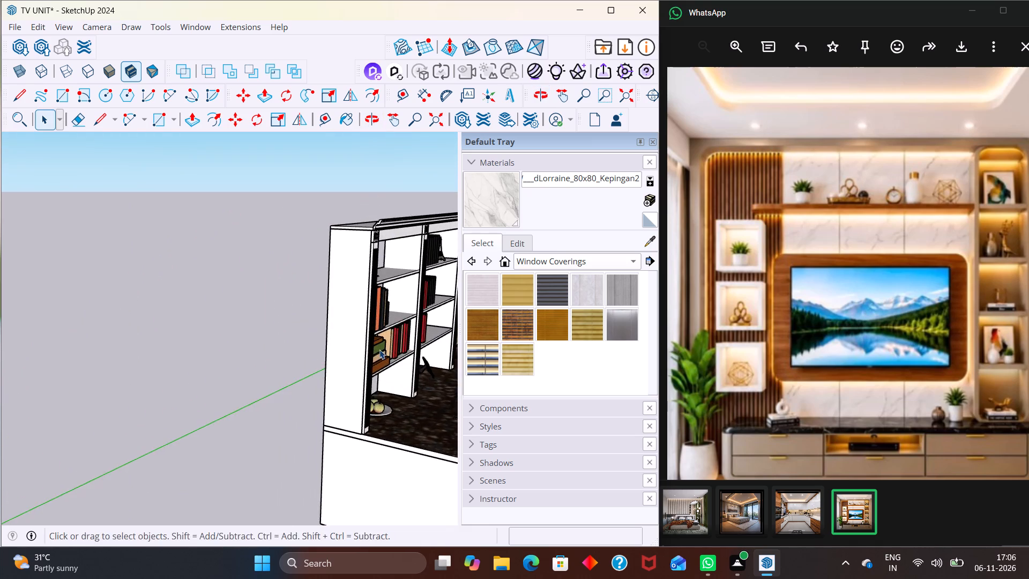
pyautogui.moveTo(428, 350); pyautogui.dragTo(270, 344, button='middle')
pyautogui.scroll(-11, 300, 325)
pyautogui.moveTo(375, 383); pyautogui.dragTo(379, 362, button='middle')
pyautogui.scroll(10, 409, 403)
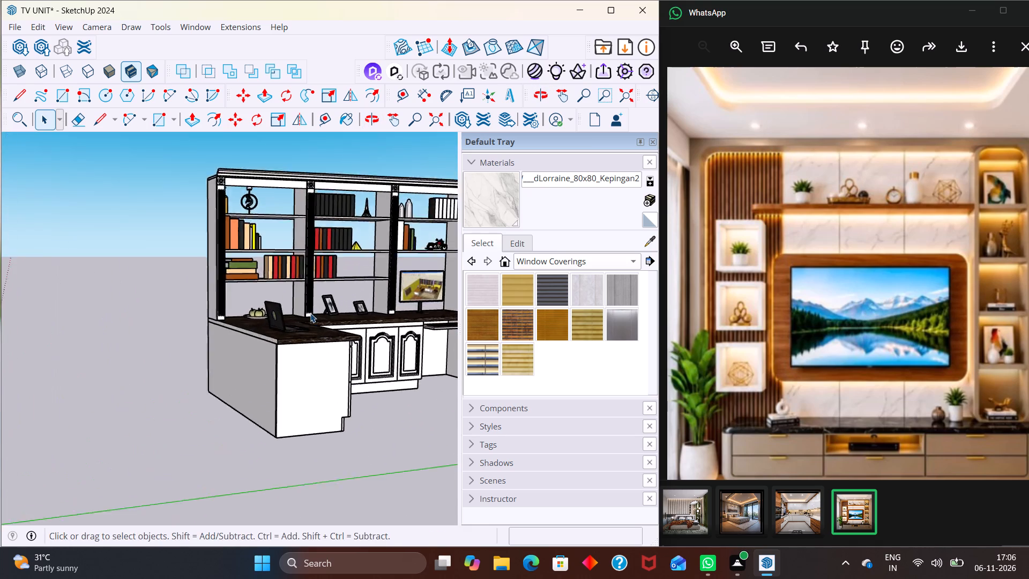
pyautogui.scroll(2, 310, 313)
pyautogui.moveTo(327, 319); pyautogui.dragTo(260, 362, button='middle')
pyautogui.scroll(1, 259, 345)
pyautogui.scroll(-7, 297, 323)
pyautogui.scroll(6, 397, 228)
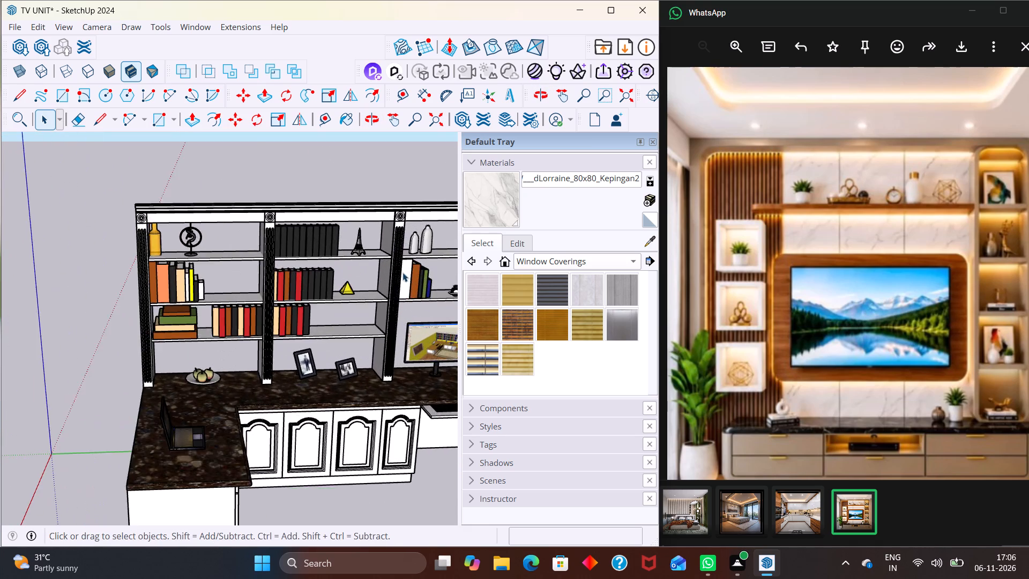
pyautogui.moveTo(402, 275); pyautogui.dragTo(280, 277, button='middle')
pyautogui.scroll(-9, 332, 276)
pyautogui.scroll(8, 397, 298)
pyautogui.scroll(-1, 362, 317)
pyautogui.scroll(4, 341, 345)
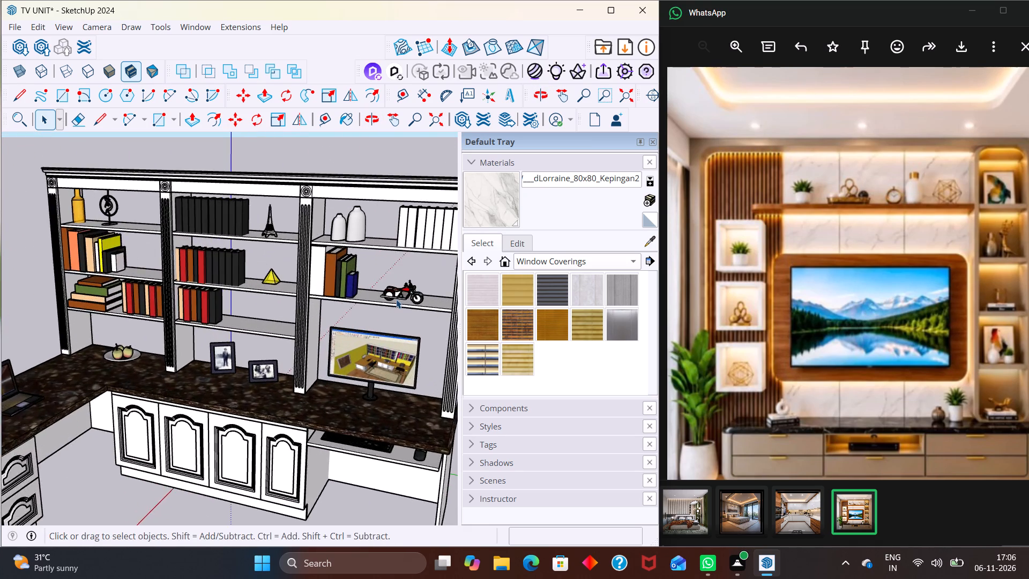
pyautogui.scroll(5, 396, 299)
pyautogui.scroll(-1, 399, 296)
# Open the home office unit for editing and move the model motorcycle from its shelf onto the TV console top, below the TV.
pyautogui.tripleClick(402, 292)
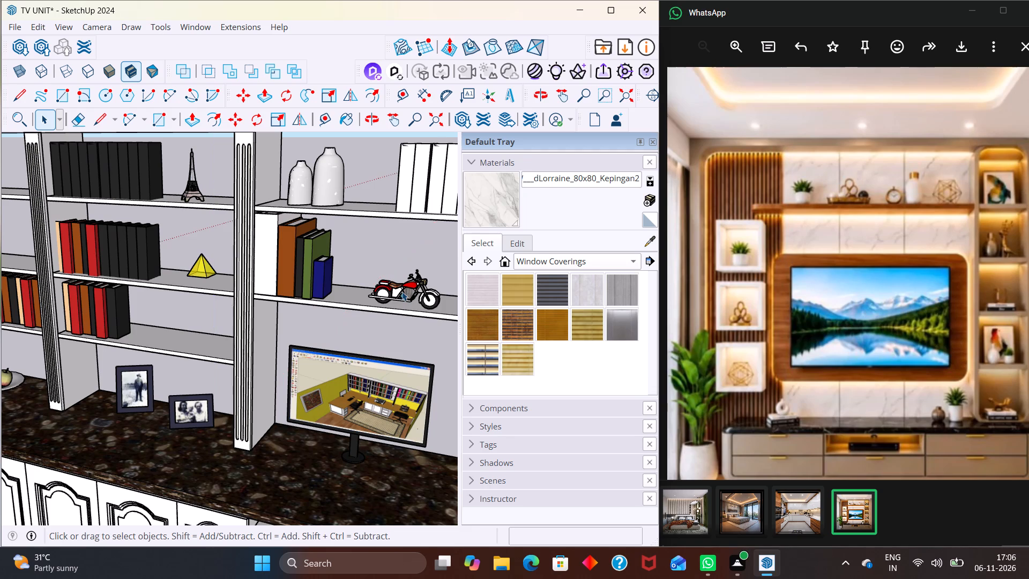
pyautogui.doubleClick(402, 292)
pyautogui.doubleClick(402, 292)
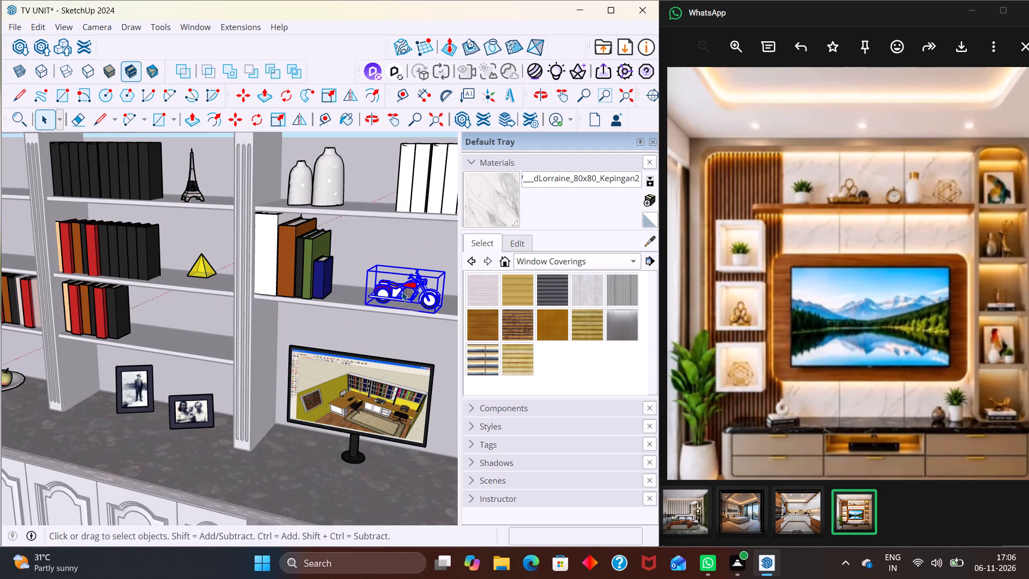
pyautogui.press('m')
pyautogui.click(365, 302)
pyautogui.scroll(-5, 366, 296)
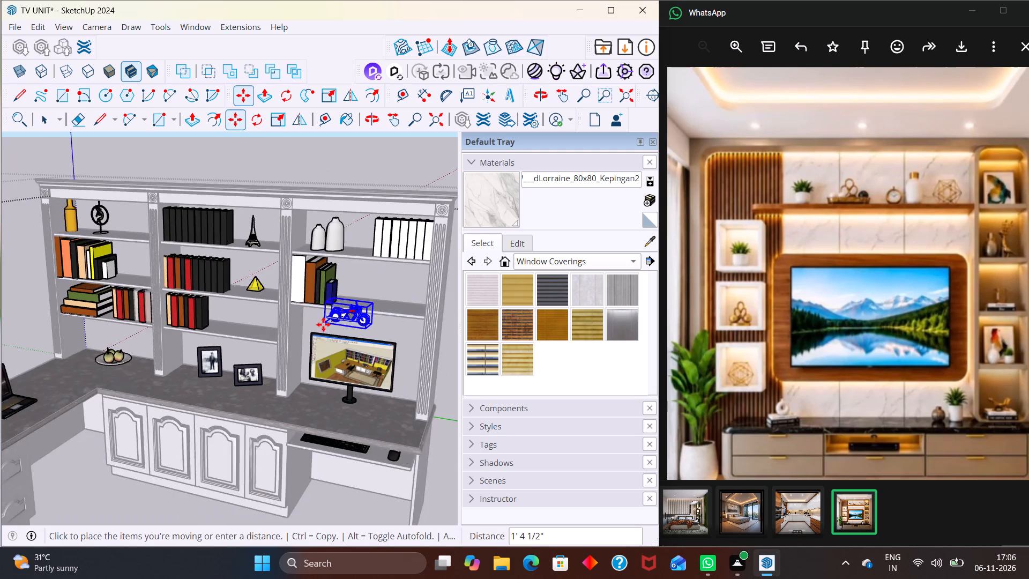
pyautogui.scroll(-20, 323, 324)
pyautogui.scroll(-15, 323, 324)
pyautogui.moveTo(377, 315); pyautogui.dragTo(389, 322, button='middle')
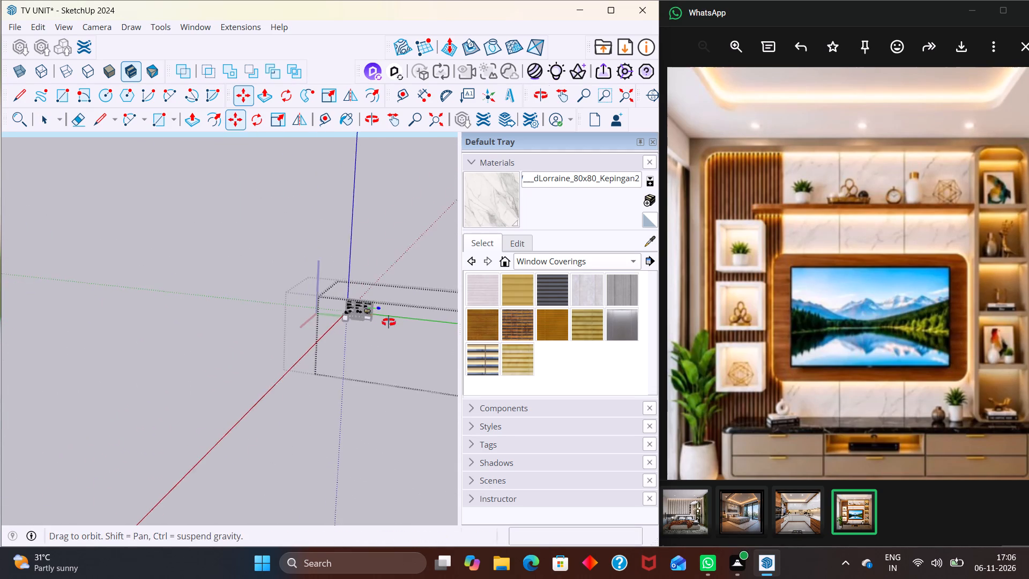
pyautogui.moveTo(389, 322); pyautogui.dragTo(551, 337, button='middle')
pyautogui.moveTo(393, 330); pyautogui.dragTo(511, 299, button='middle')
pyautogui.scroll(-1, 396, 330)
pyautogui.scroll(8, 426, 281)
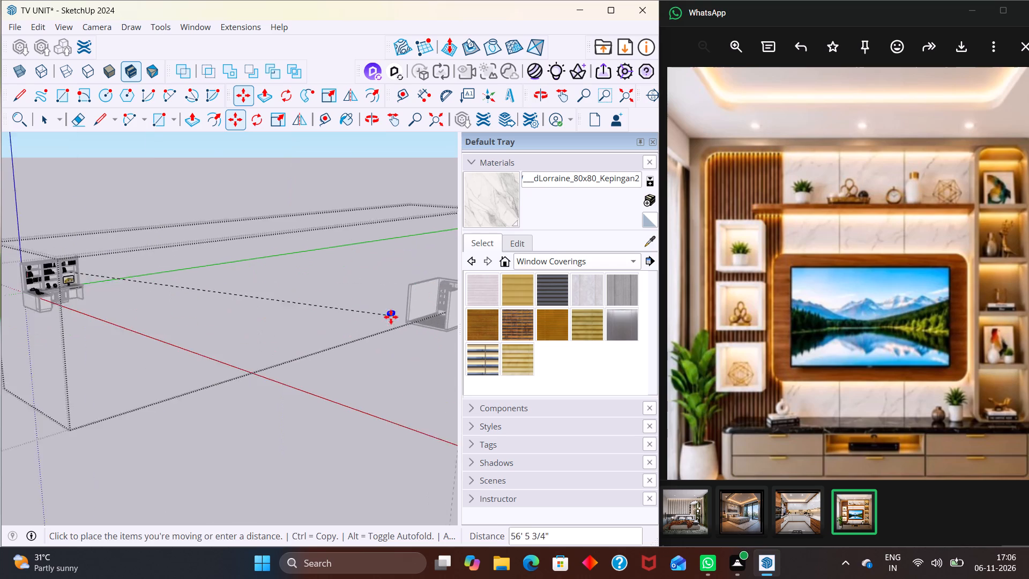
pyautogui.moveTo(393, 321); pyautogui.dragTo(484, 354, button='middle')
pyautogui.scroll(20, 484, 346)
pyautogui.scroll(4, 484, 346)
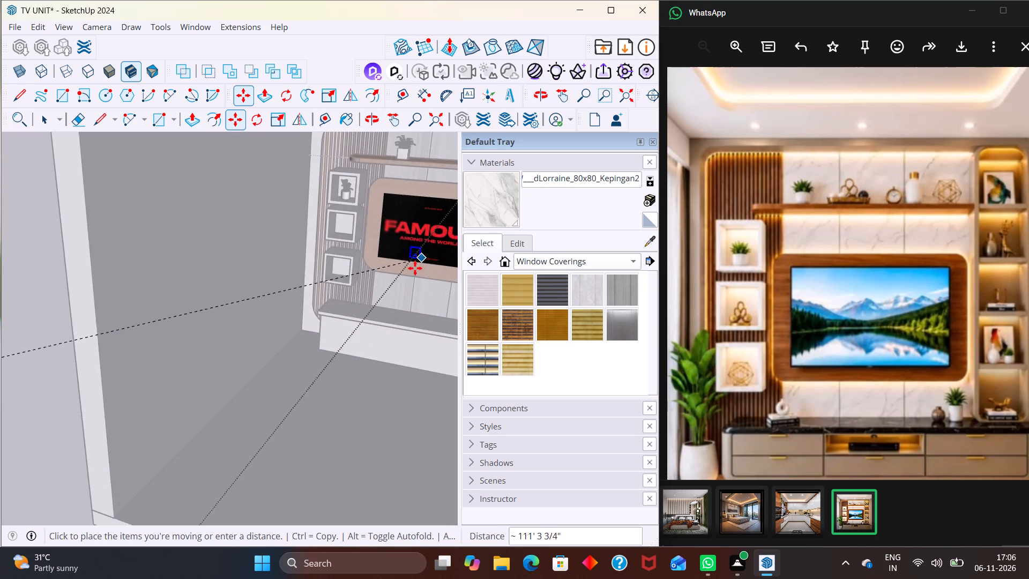
pyautogui.scroll(3, 415, 268)
pyautogui.scroll(9, 367, 352)
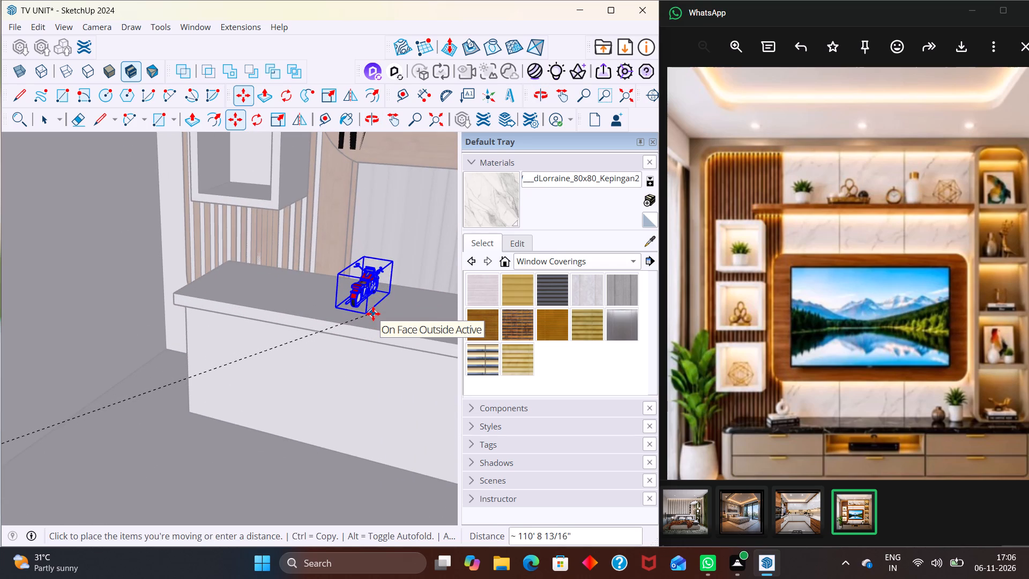
pyautogui.scroll(5, 374, 314)
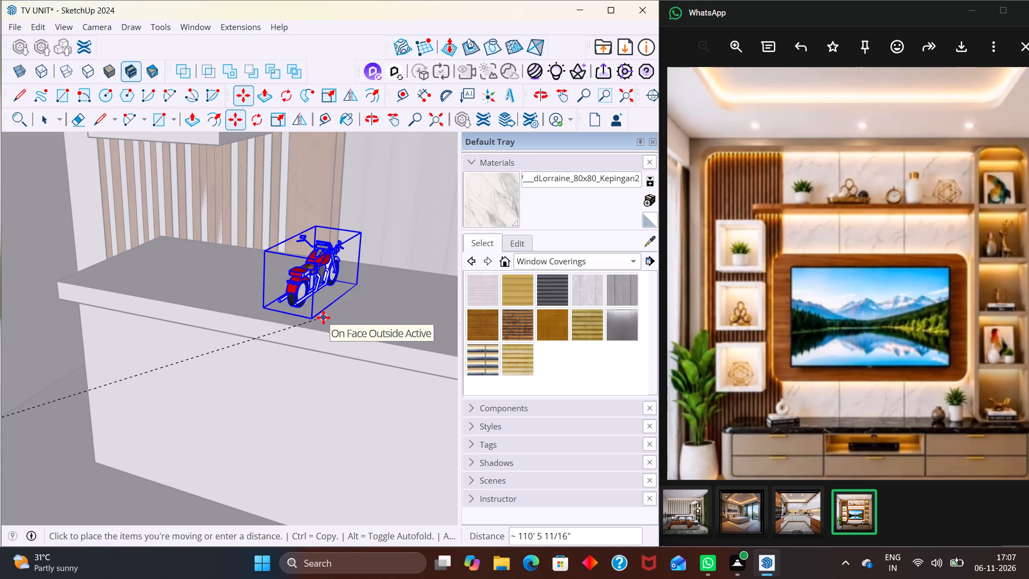
pyautogui.scroll(-16, 348, 317)
pyautogui.moveTo(307, 324); pyautogui.dragTo(412, 322, button='middle')
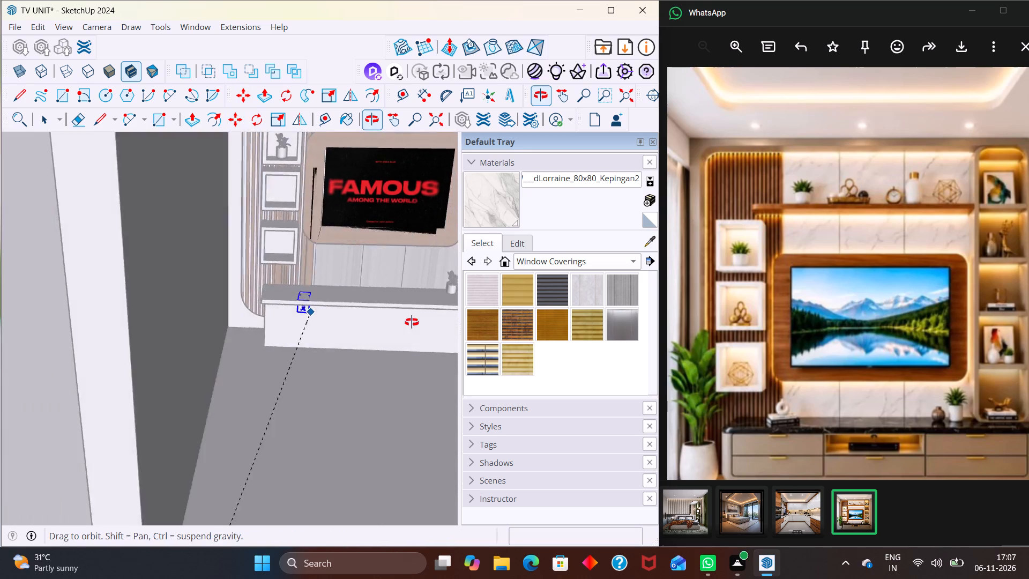
pyautogui.moveTo(412, 322); pyautogui.dragTo(420, 318, button='middle')
pyautogui.scroll(7, 421, 318)
pyautogui.click(403, 300)
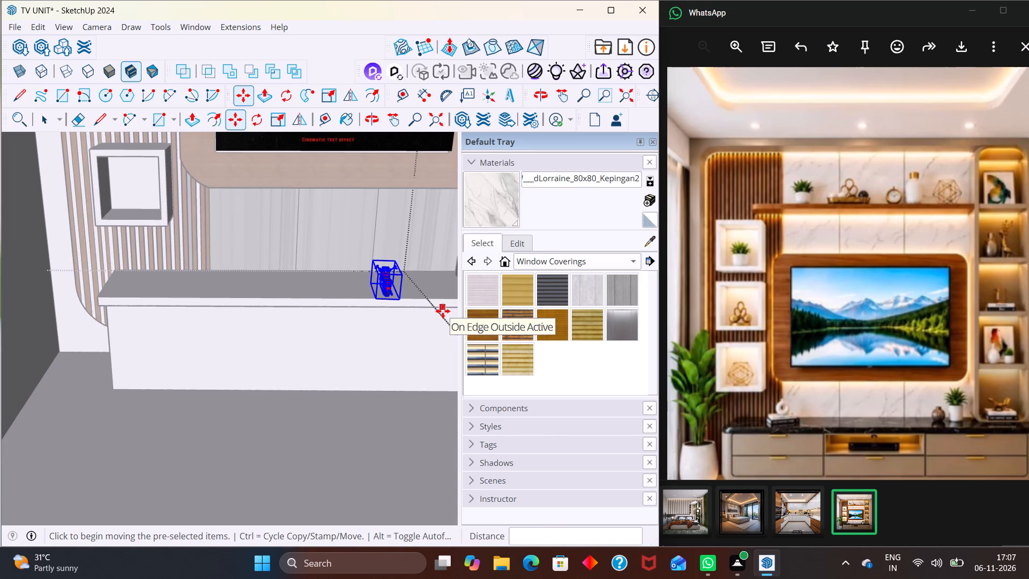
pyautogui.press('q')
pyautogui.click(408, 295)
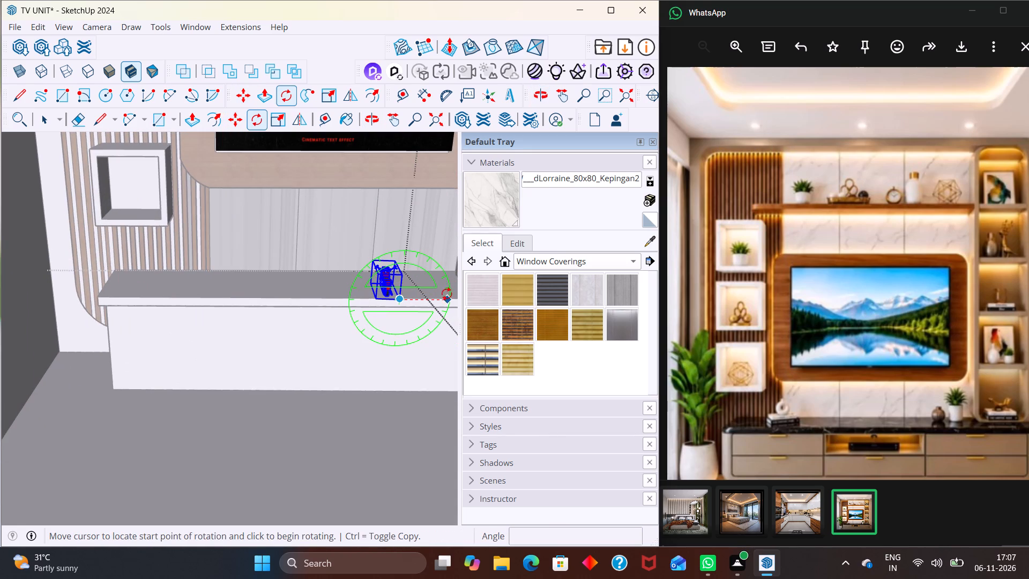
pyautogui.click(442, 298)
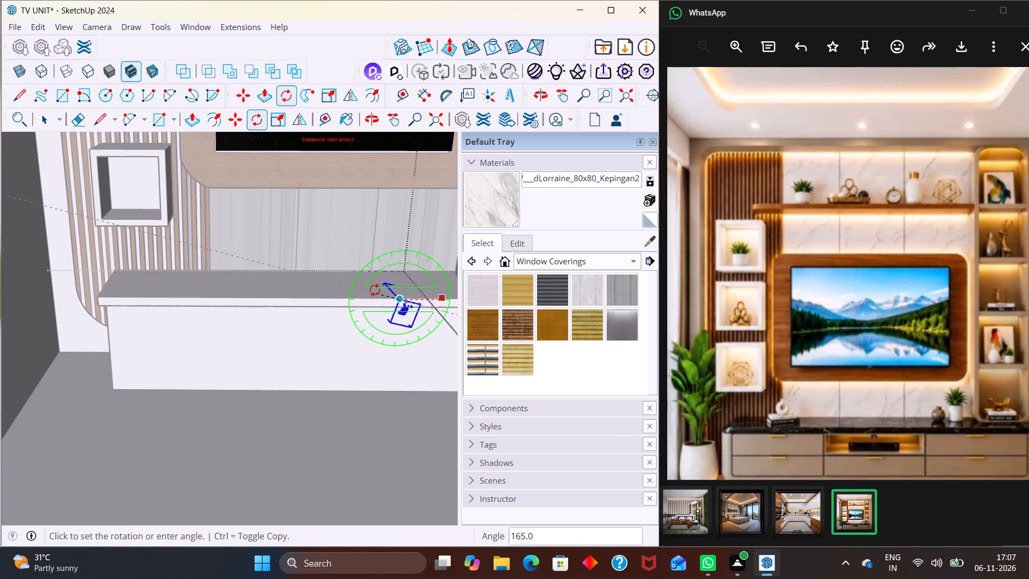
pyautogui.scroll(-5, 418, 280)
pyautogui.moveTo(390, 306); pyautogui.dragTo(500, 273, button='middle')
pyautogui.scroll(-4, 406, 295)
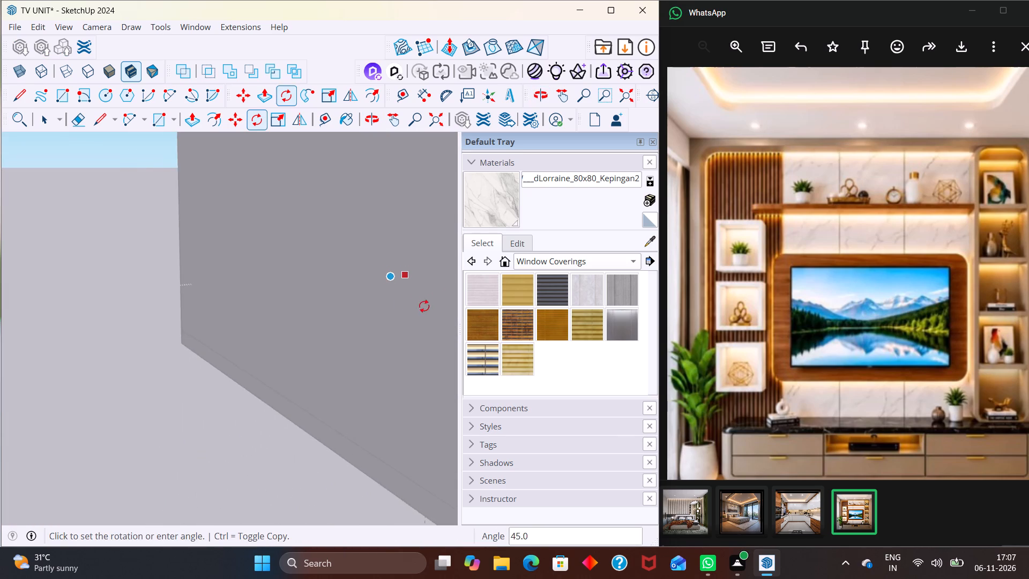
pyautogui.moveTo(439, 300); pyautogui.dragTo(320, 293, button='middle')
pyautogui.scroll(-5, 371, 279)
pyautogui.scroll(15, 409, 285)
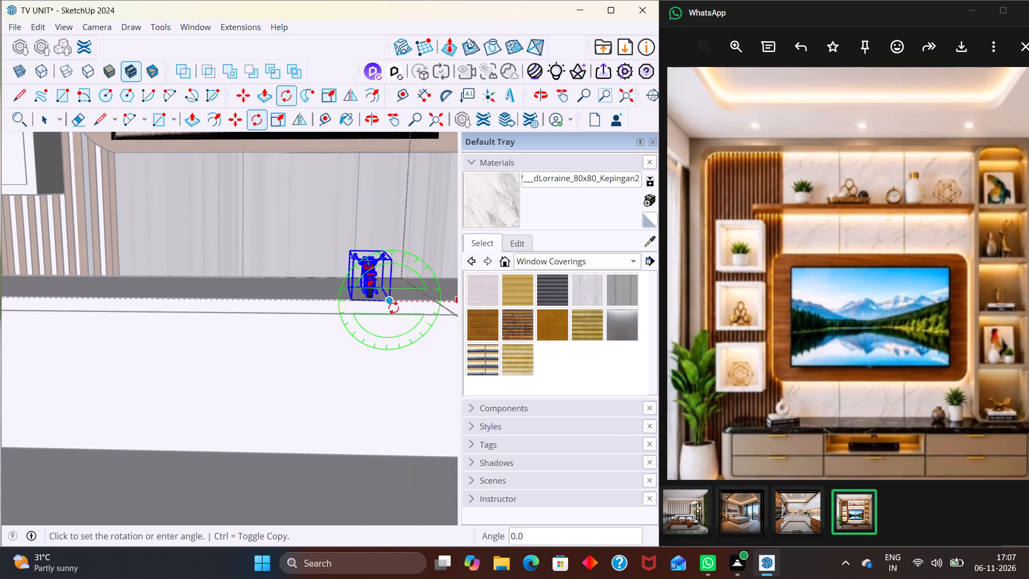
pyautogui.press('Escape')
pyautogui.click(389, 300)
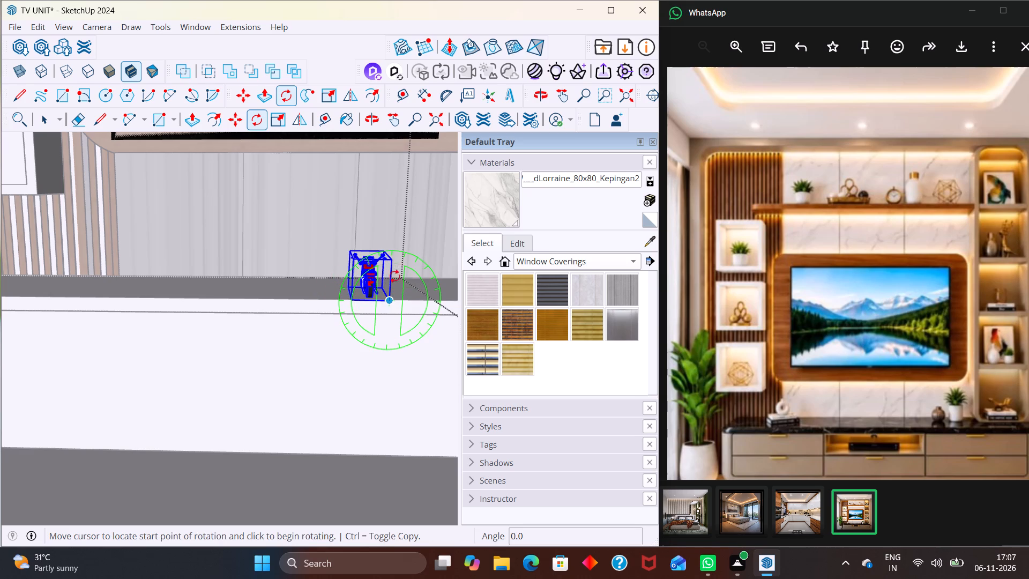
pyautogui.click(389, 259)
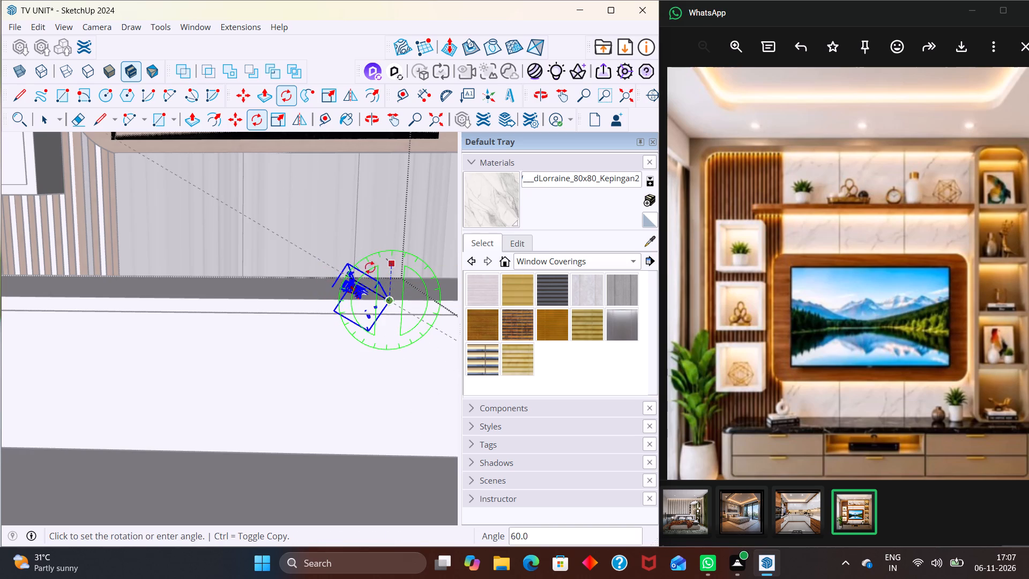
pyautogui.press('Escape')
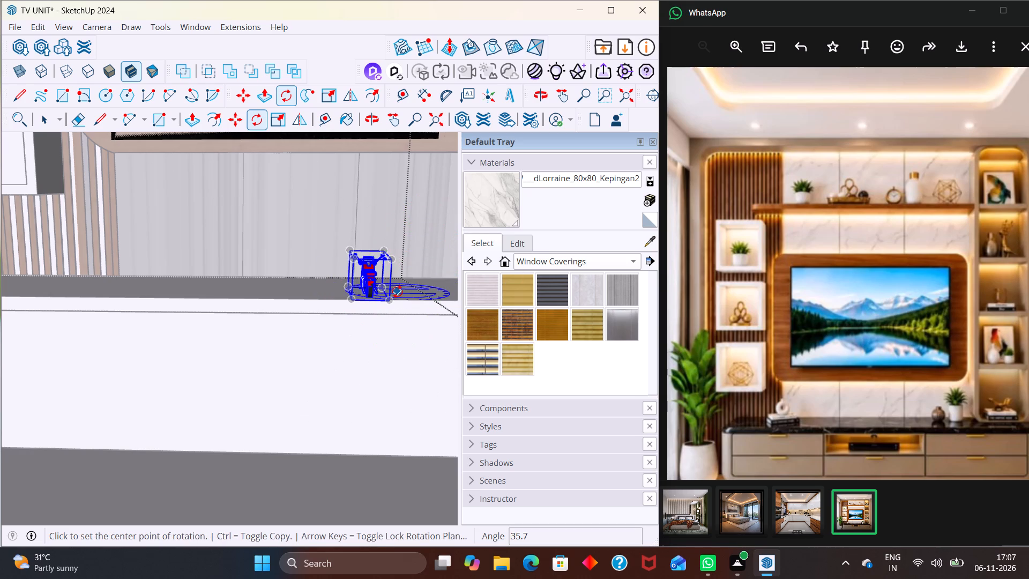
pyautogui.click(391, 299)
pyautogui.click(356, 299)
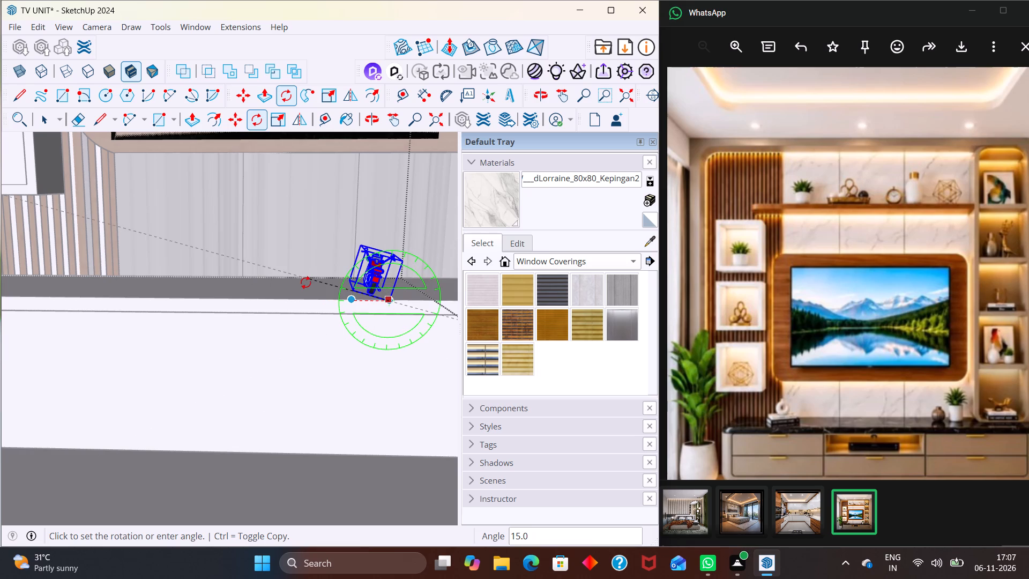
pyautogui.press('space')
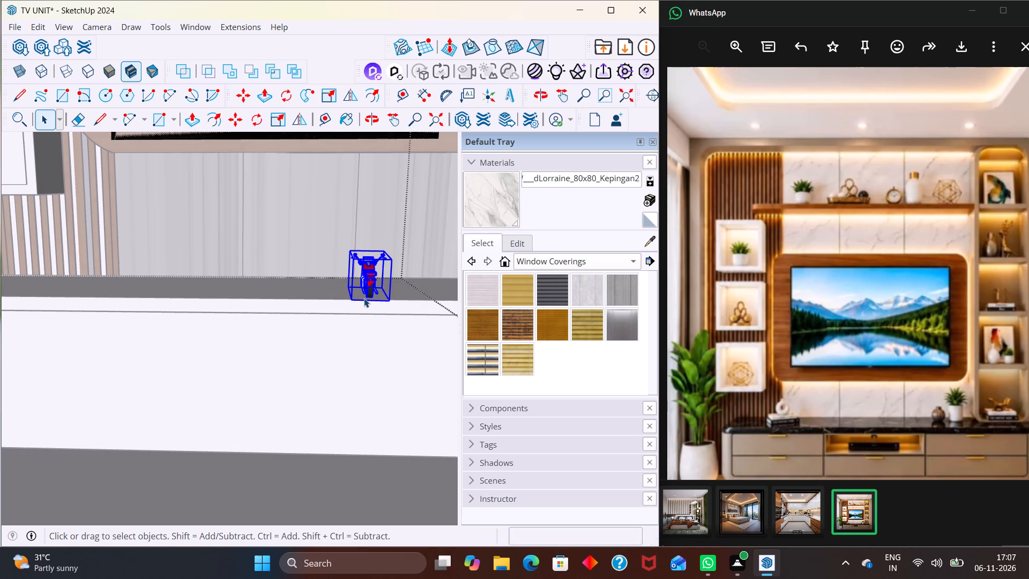
# Rotate the model motorcycle horizontally on the TV console top so it stands lengthwise along the wall.
pyautogui.press('q')
pyautogui.scroll(3, 389, 305)
pyautogui.moveTo(369, 309); pyautogui.dragTo(246, 314, button='middle')
pyautogui.moveTo(273, 306); pyautogui.dragTo(204, 315, button='middle')
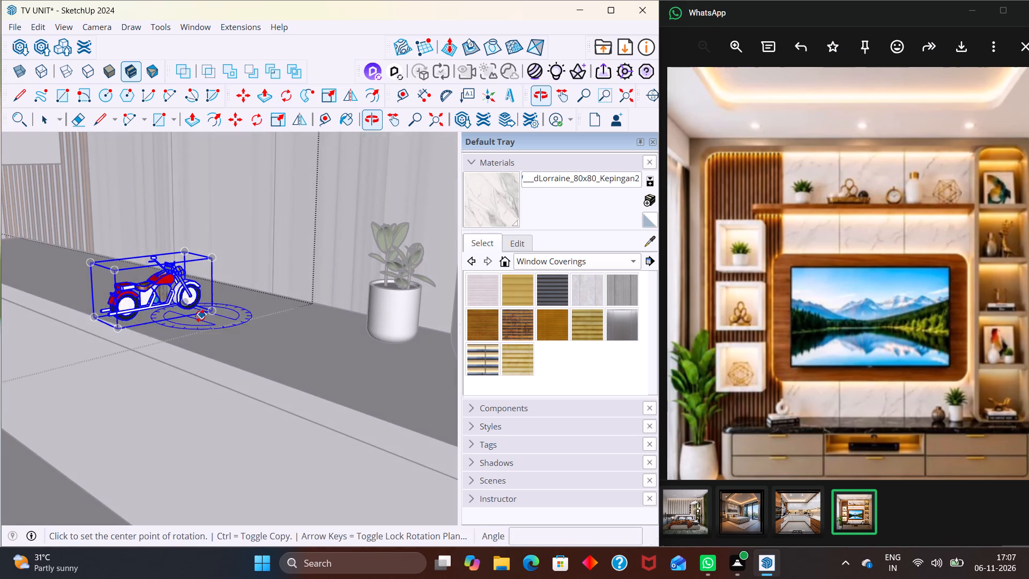
pyautogui.click(124, 326)
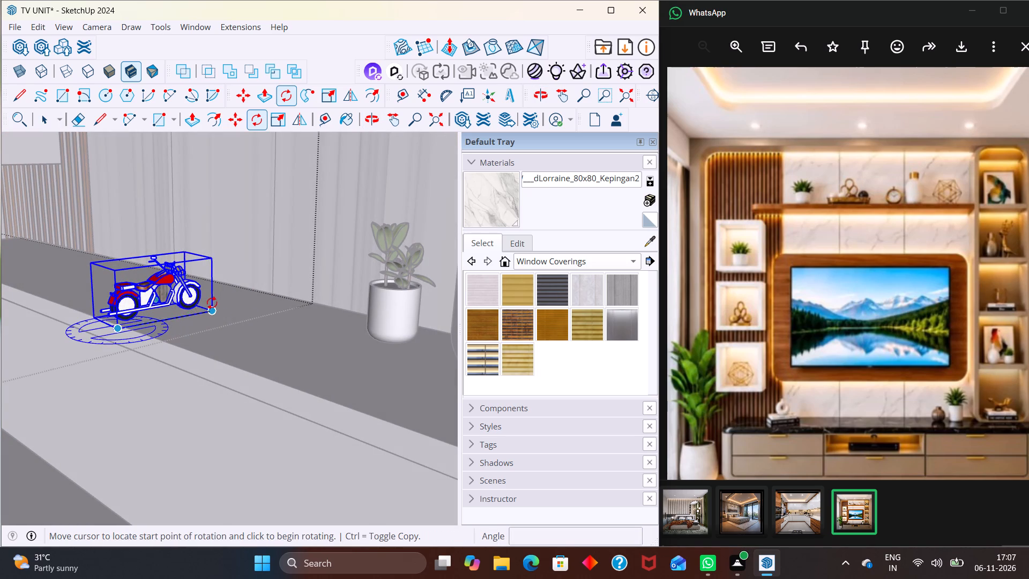
pyautogui.click(212, 303)
pyautogui.click(205, 362)
pyautogui.press('space')
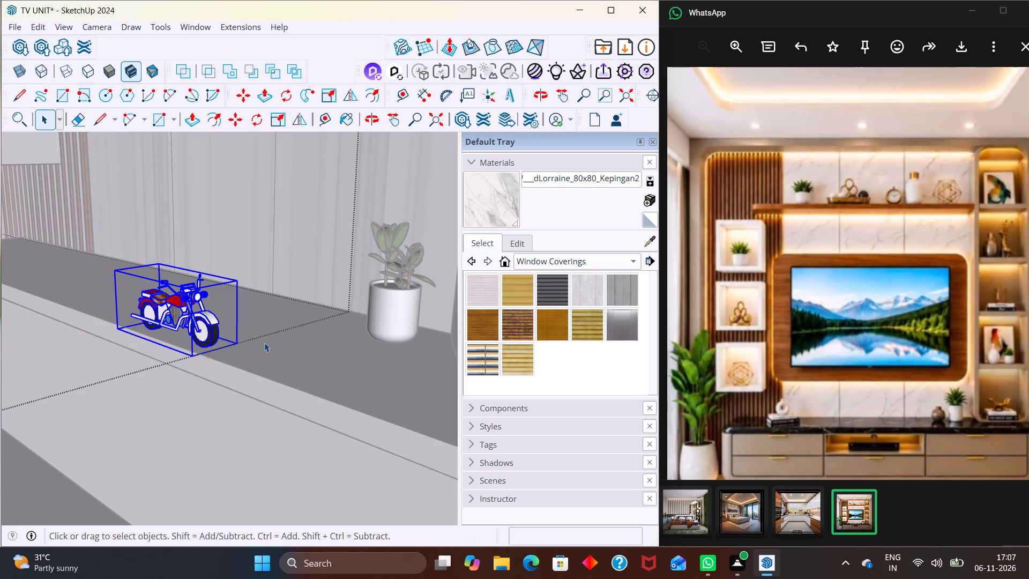
# Move the motorcycle about 8 inches on the console top, and leave the home office unit's group editing.
pyautogui.scroll(-5, 266, 343)
pyautogui.scroll(1, 299, 344)
pyautogui.scroll(-5, 307, 342)
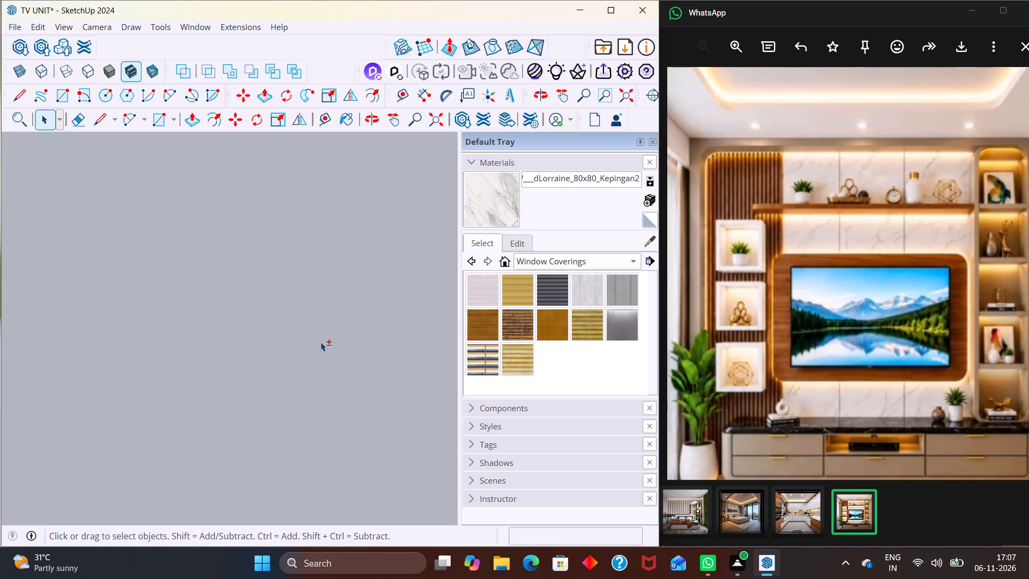
pyautogui.hotkey('shift', 'z')
pyautogui.scroll(-5, 321, 343)
pyautogui.scroll(17, 367, 342)
pyautogui.moveTo(387, 335); pyautogui.dragTo(481, 343, button='middle')
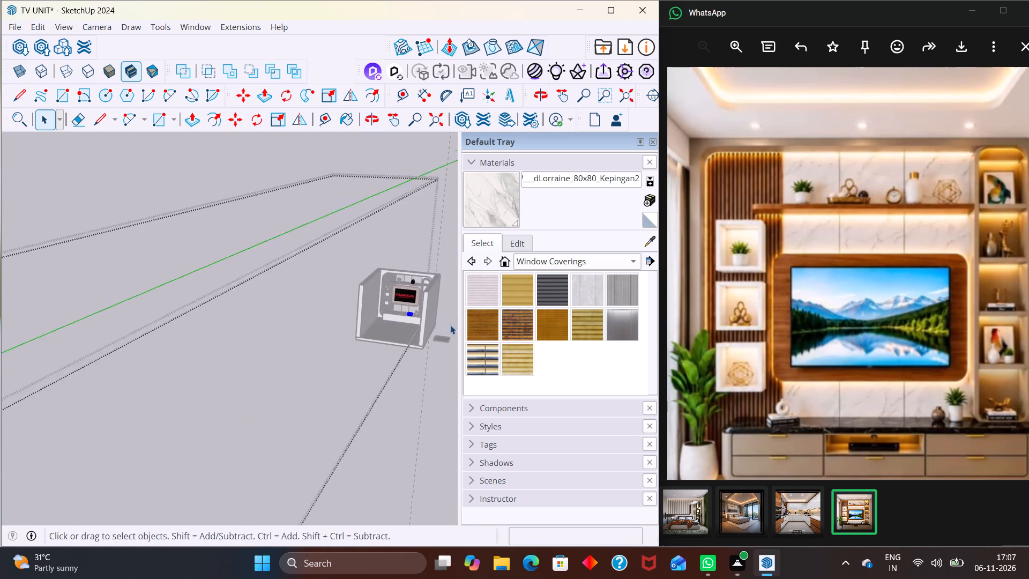
pyautogui.scroll(20, 450, 325)
pyautogui.scroll(4, 450, 325)
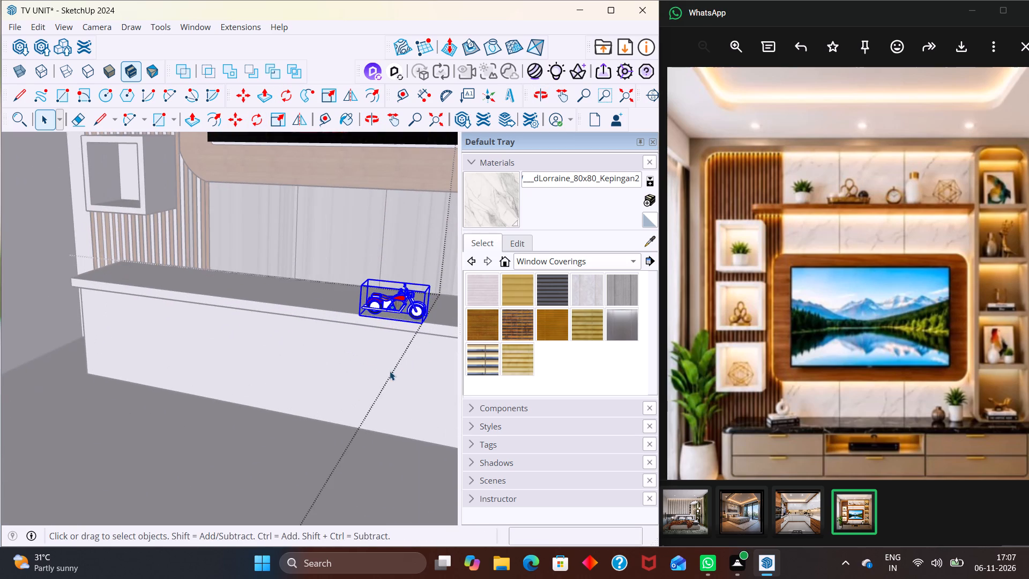
pyautogui.press('m')
pyautogui.scroll(4, 407, 358)
pyautogui.click(437, 308)
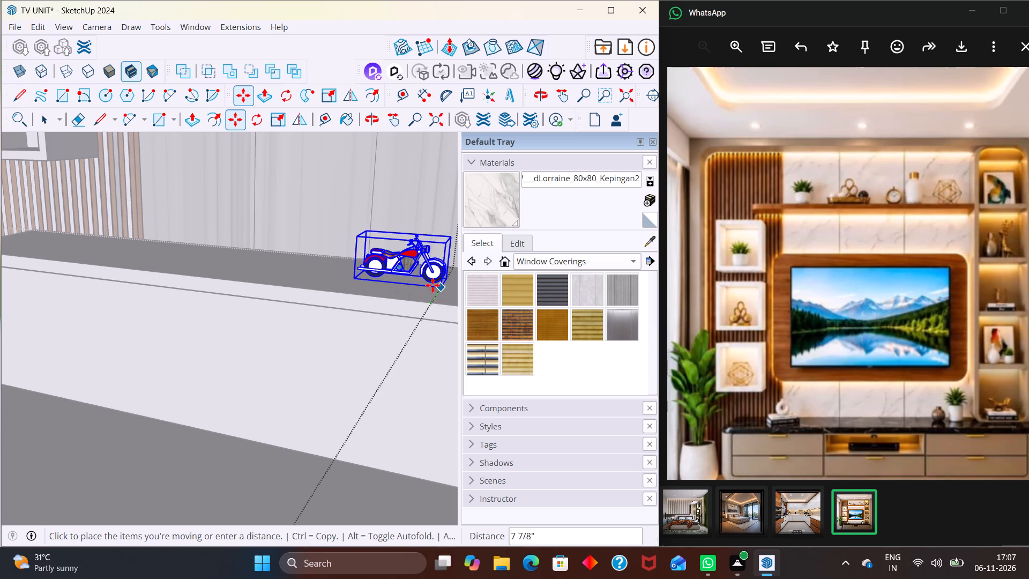
pyautogui.click(431, 287)
pyautogui.press('space')
pyautogui.scroll(-20, 431, 287)
pyautogui.scroll(-6, 431, 287)
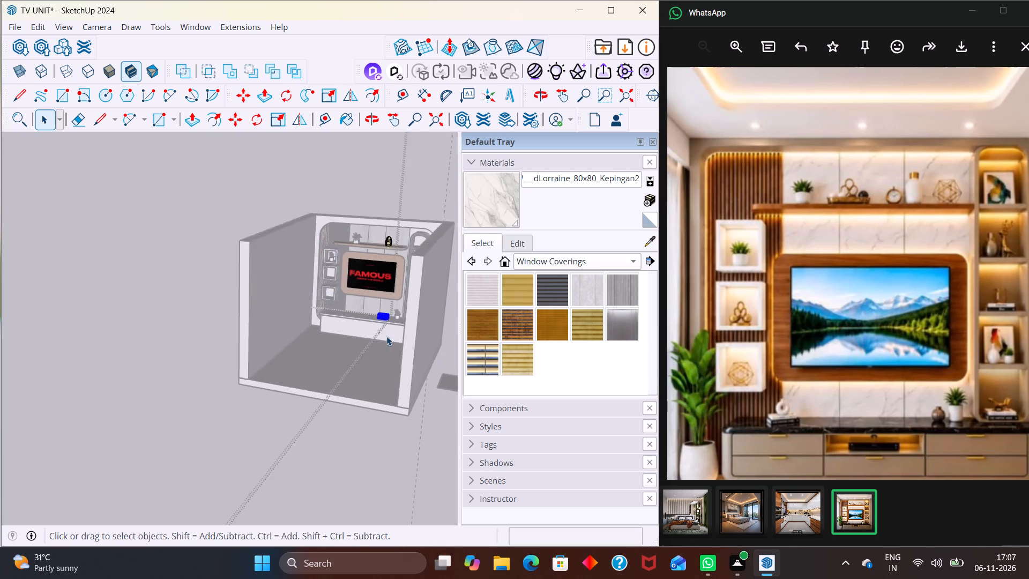
pyautogui.scroll(-1, 386, 336)
pyautogui.click(386, 427)
pyautogui.click(382, 418)
pyautogui.click(432, 400)
# Check the motorcycle's placement on the TV console from the front of the room.
pyautogui.scroll(7, 400, 330)
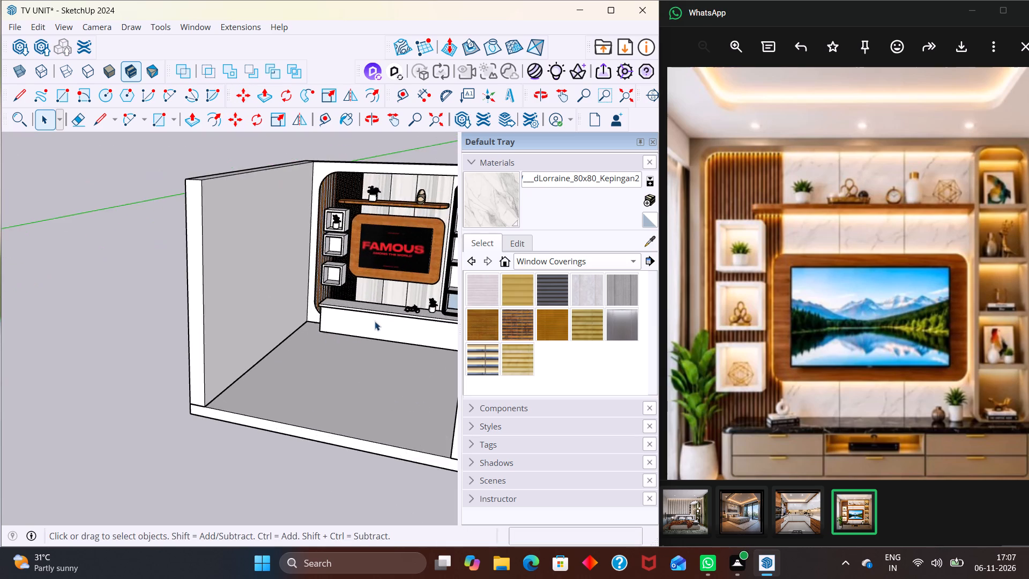
pyautogui.moveTo(382, 324); pyautogui.dragTo(437, 297, button='middle')
pyautogui.scroll(16, 437, 302)
pyautogui.scroll(-17, 351, 324)
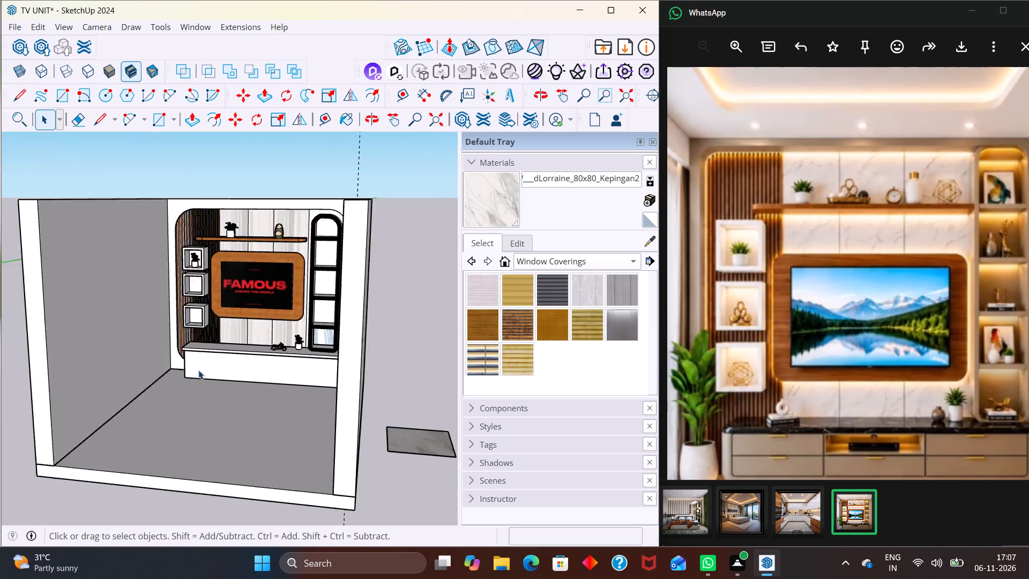
pyautogui.moveTo(233, 362); pyautogui.dragTo(311, 330, button='middle')
pyautogui.scroll(2, 300, 330)
pyautogui.moveTo(286, 337); pyautogui.dragTo(241, 365, button='middle')
pyautogui.scroll(1, 241, 365)
pyautogui.scroll(-19, 237, 347)
pyautogui.scroll(1, 268, 358)
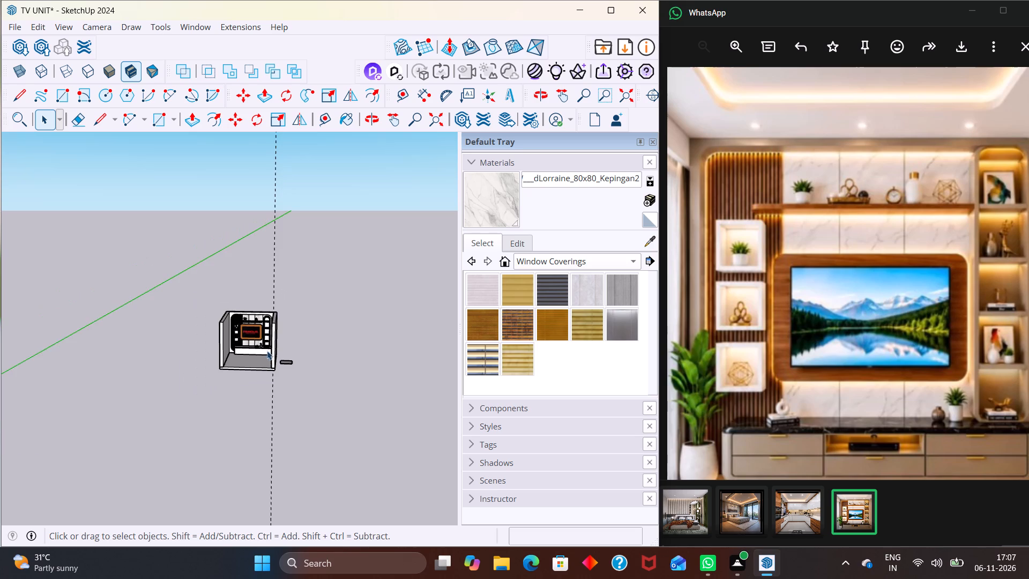
pyautogui.scroll(-3, 270, 348)
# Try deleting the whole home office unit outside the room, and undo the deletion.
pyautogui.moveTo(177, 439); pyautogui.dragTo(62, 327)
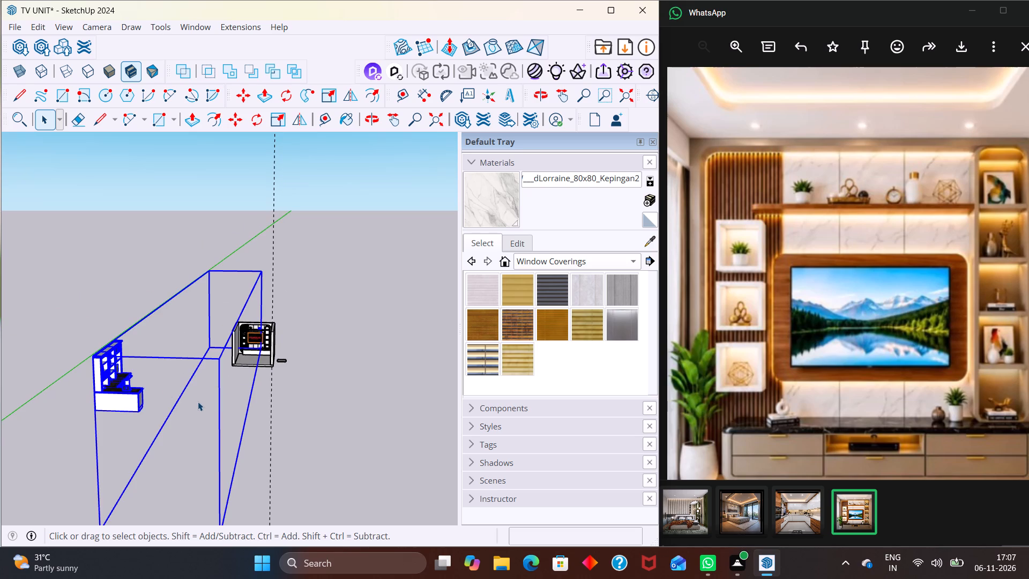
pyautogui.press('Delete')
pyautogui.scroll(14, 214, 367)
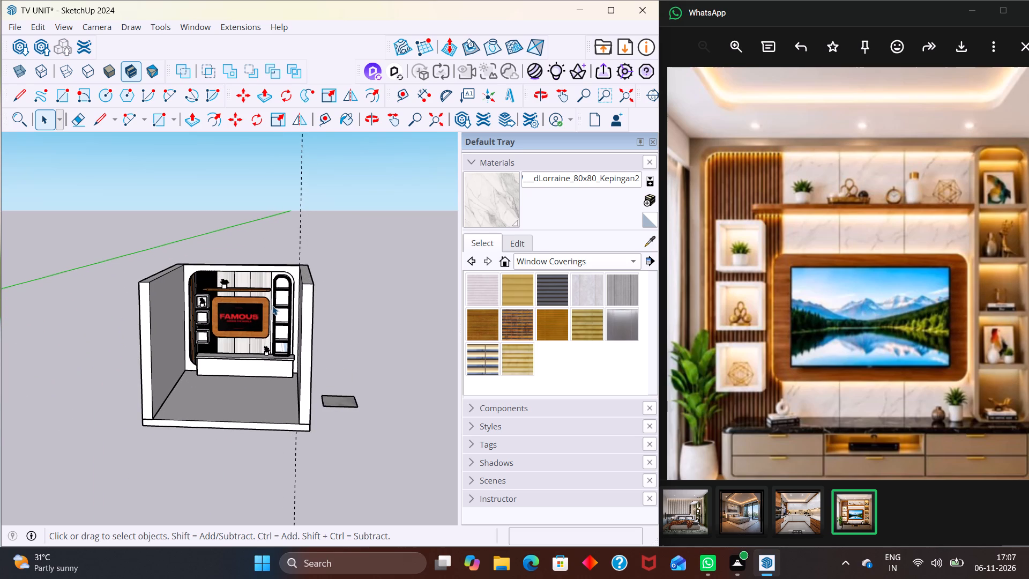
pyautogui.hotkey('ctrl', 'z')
# Locate the home office unit near the model origin and open it for editing.
pyautogui.press('space')
pyautogui.click(351, 303)
pyautogui.scroll(-6, 347, 311)
pyautogui.click(421, 422)
pyautogui.scroll(-15, 189, 429)
pyautogui.moveTo(257, 437); pyautogui.dragTo(87, 449, button='middle')
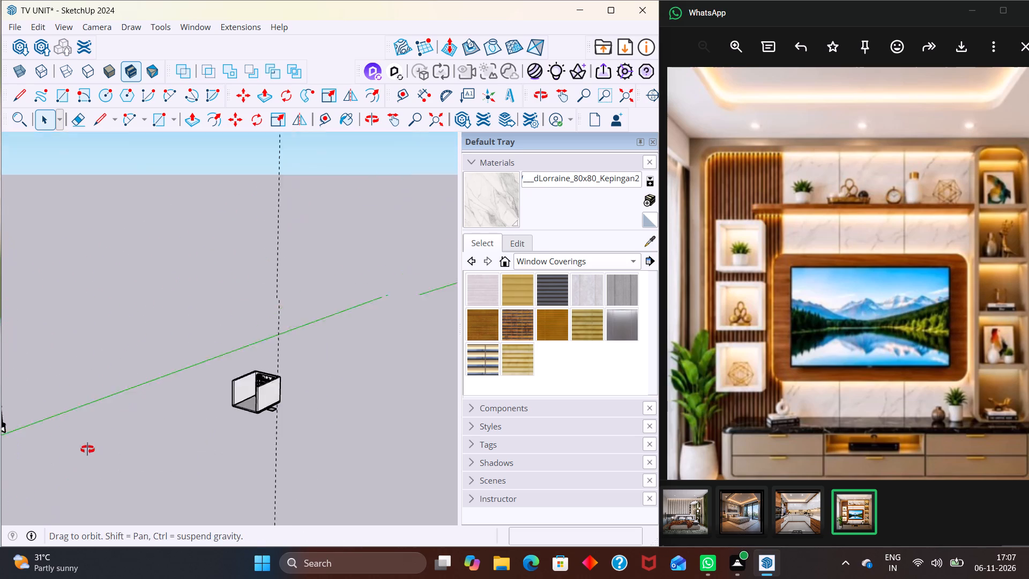
pyautogui.moveTo(87, 449); pyautogui.dragTo(67, 440, button='middle')
pyautogui.scroll(3, 78, 444)
pyautogui.scroll(-19, 68, 417)
pyautogui.scroll(13, 288, 408)
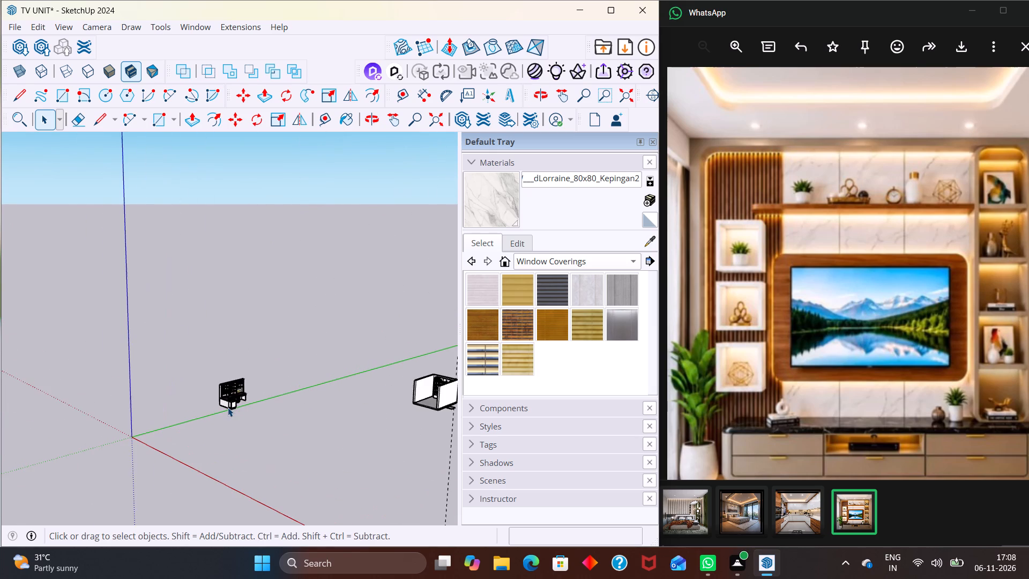
pyautogui.click(228, 406)
pyautogui.scroll(8, 233, 357)
pyautogui.click(228, 405)
pyautogui.click(229, 409)
pyautogui.click(229, 409)
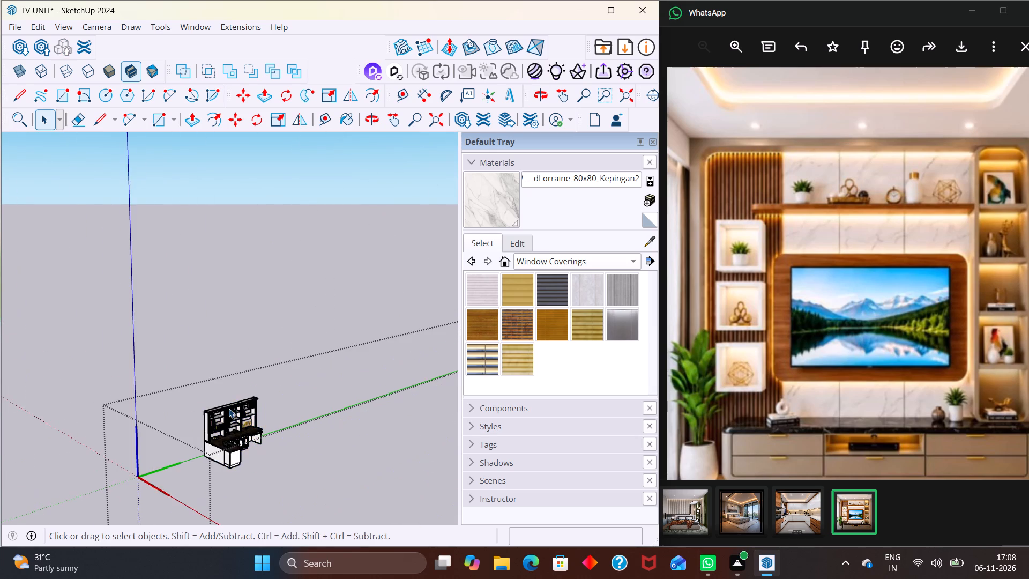
# Examine the home office unit's shelves, desk and cabinets up close.
pyautogui.scroll(13, 226, 411)
pyautogui.moveTo(222, 414); pyautogui.dragTo(215, 419, button='middle')
pyautogui.moveTo(274, 398); pyautogui.dragTo(206, 404, button='middle')
pyautogui.scroll(1, 206, 405)
pyautogui.scroll(-3, 260, 410)
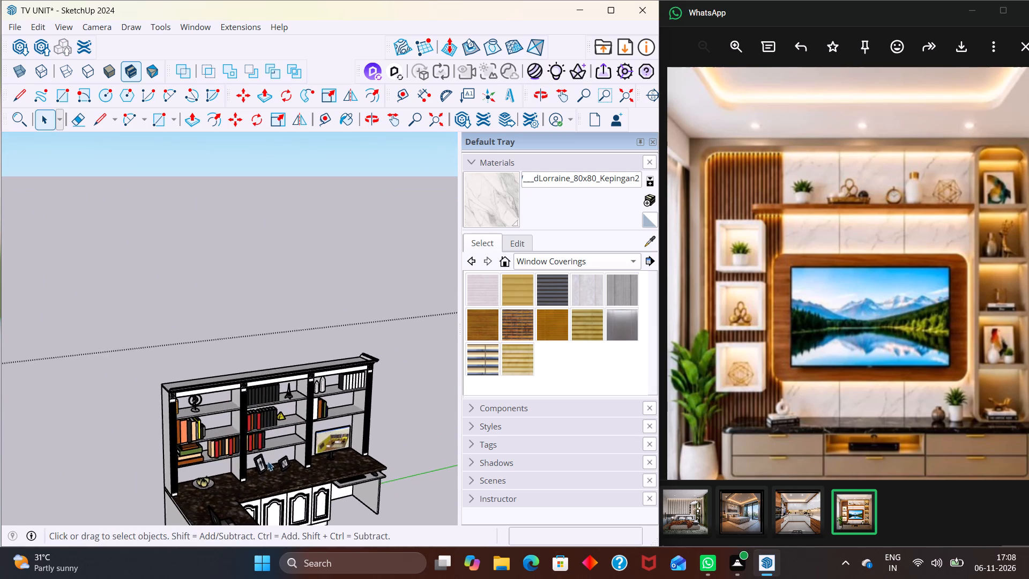
pyautogui.moveTo(267, 462); pyautogui.dragTo(202, 420, button='middle')
pyautogui.scroll(1, 301, 416)
pyautogui.scroll(-4, 305, 416)
pyautogui.moveTo(323, 467); pyautogui.dragTo(256, 473, button='middle')
pyautogui.scroll(4, 255, 468)
pyautogui.scroll(-6, 269, 466)
pyautogui.scroll(1, 300, 476)
pyautogui.scroll(-12, 296, 469)
pyautogui.scroll(7, 303, 463)
# Open the nested group holding the home office furniture and shelf items for editing.
pyautogui.moveTo(417, 510); pyautogui.dragTo(278, 447)
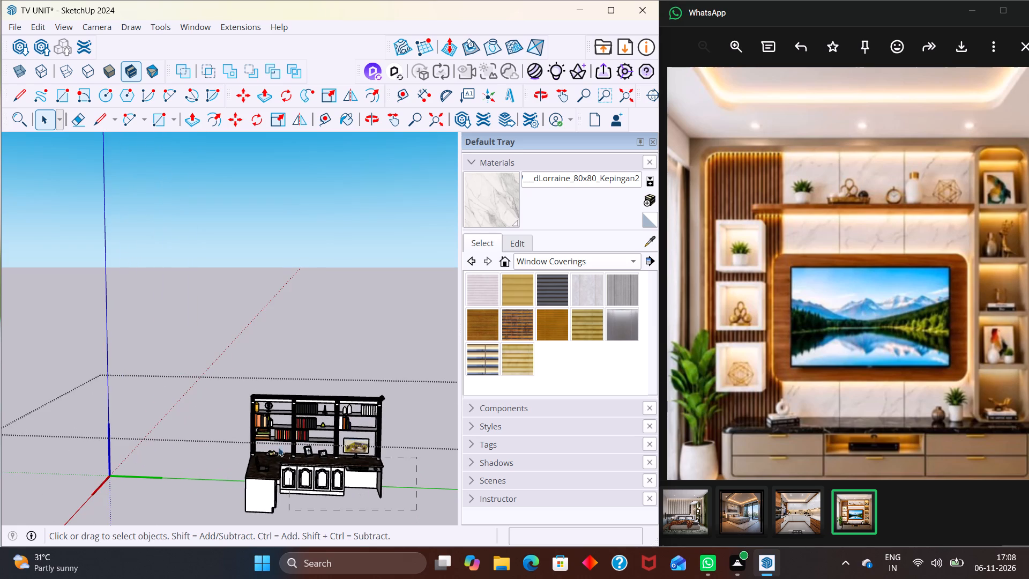
pyautogui.moveTo(278, 447); pyautogui.dragTo(237, 378)
pyautogui.scroll(-5, 249, 382)
pyautogui.doubleClick(288, 426)
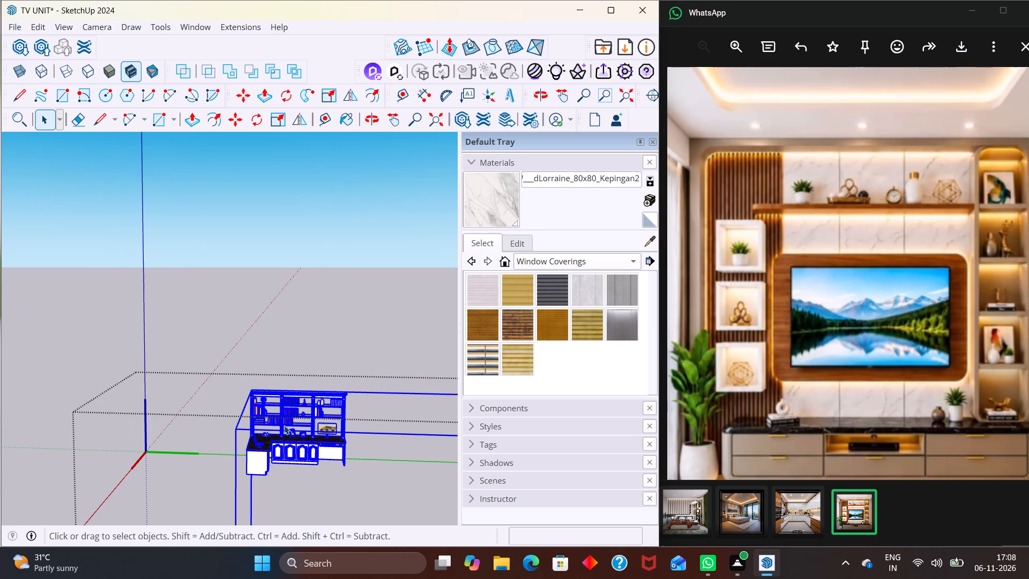
pyautogui.tripleClick(283, 422)
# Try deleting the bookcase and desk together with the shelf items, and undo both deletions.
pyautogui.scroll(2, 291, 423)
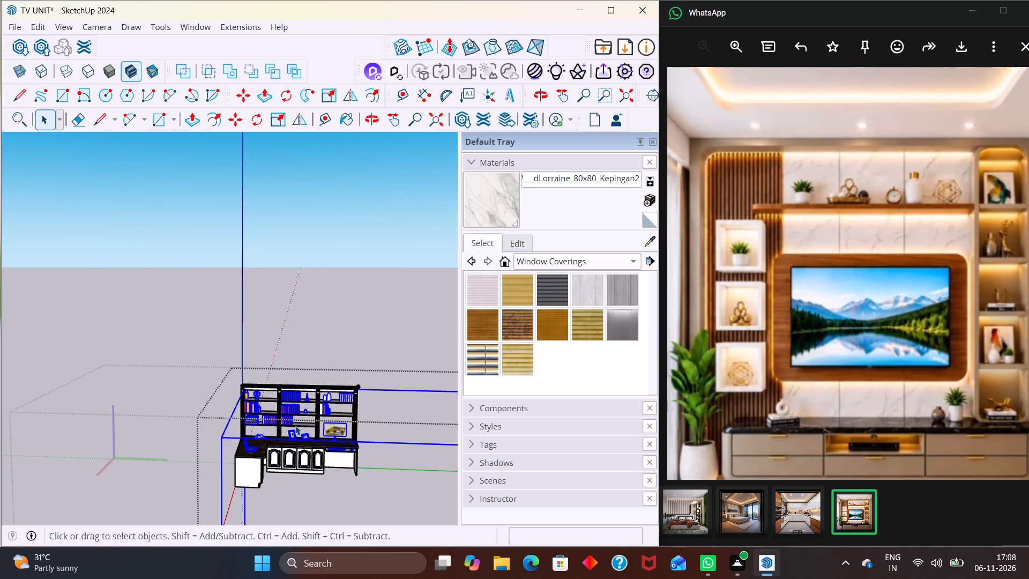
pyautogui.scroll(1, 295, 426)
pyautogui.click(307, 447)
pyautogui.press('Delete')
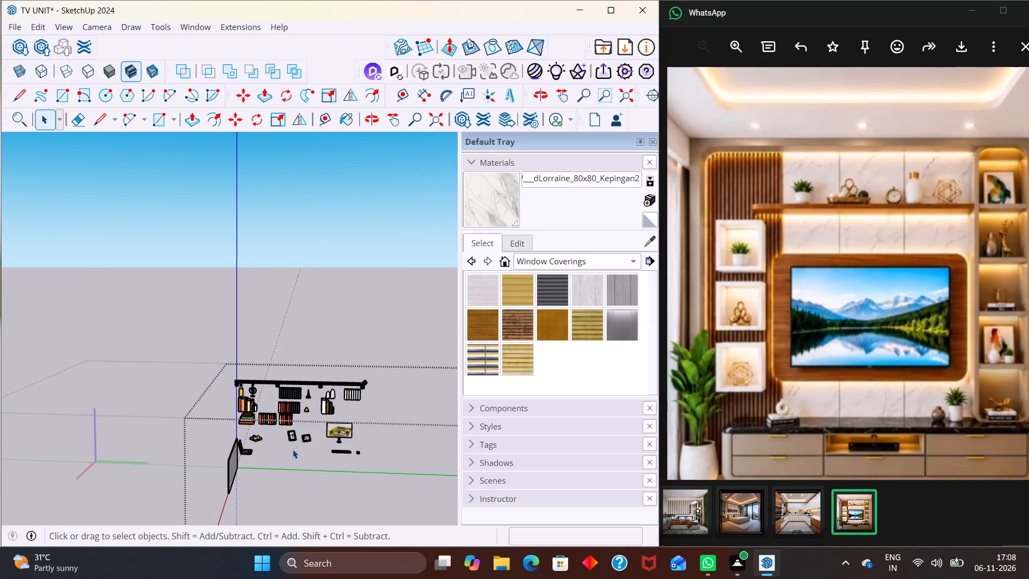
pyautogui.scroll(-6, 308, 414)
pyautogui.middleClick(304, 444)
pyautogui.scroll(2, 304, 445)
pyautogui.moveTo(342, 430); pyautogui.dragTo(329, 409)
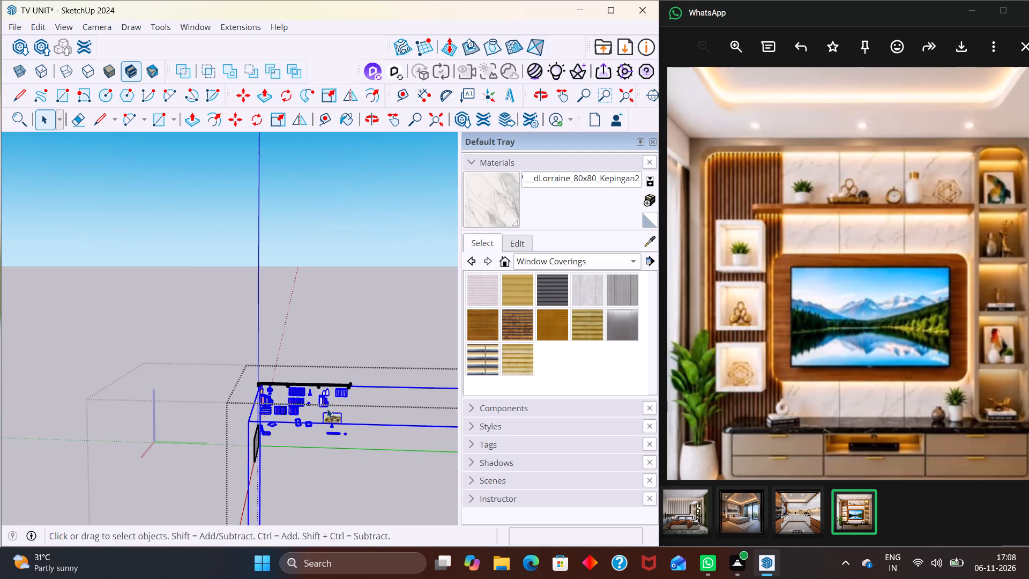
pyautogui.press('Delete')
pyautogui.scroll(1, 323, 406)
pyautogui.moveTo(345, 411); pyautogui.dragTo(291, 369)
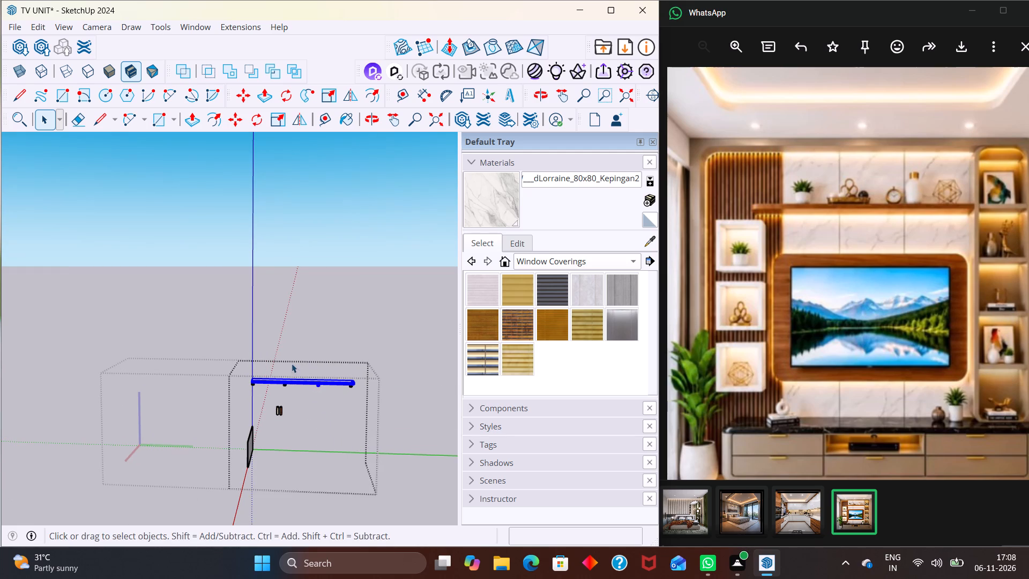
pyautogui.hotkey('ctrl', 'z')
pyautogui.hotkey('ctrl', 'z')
# Open the bookcase and desk group and delete the base cabinet doors, desk pedestal, back panel and small loose part.
pyautogui.scroll(3, 326, 407)
pyautogui.moveTo(348, 421); pyautogui.dragTo(311, 425)
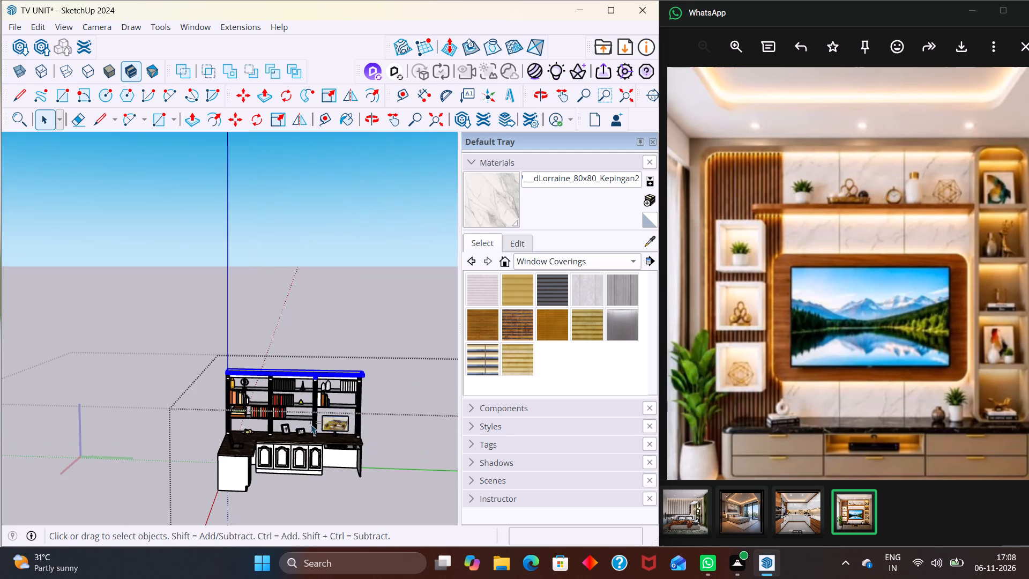
pyautogui.moveTo(311, 425); pyautogui.dragTo(301, 426)
pyautogui.doubleClick(300, 439)
pyautogui.scroll(4, 300, 488)
pyautogui.click(300, 455)
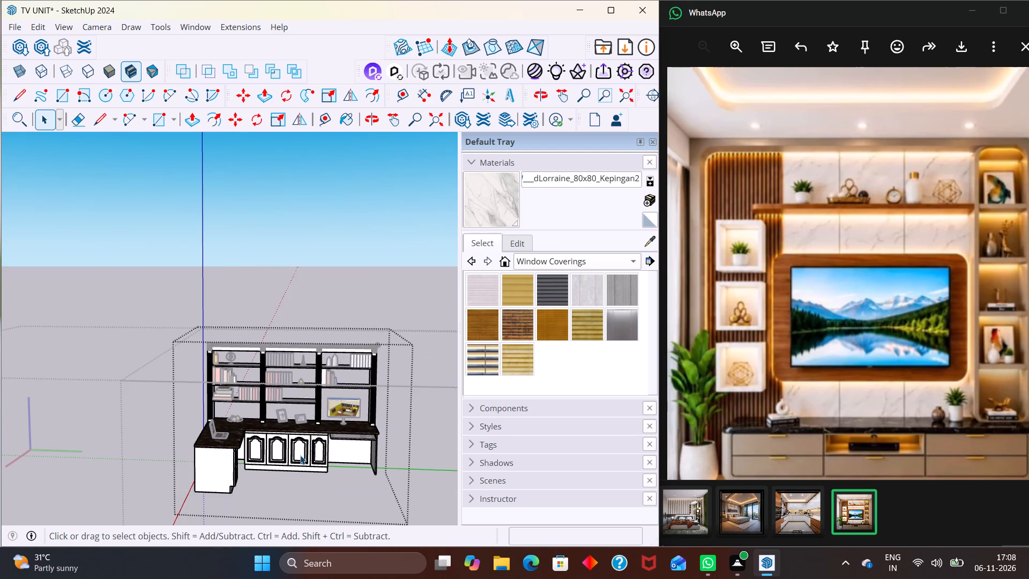
pyautogui.press('Delete')
pyautogui.click(336, 448)
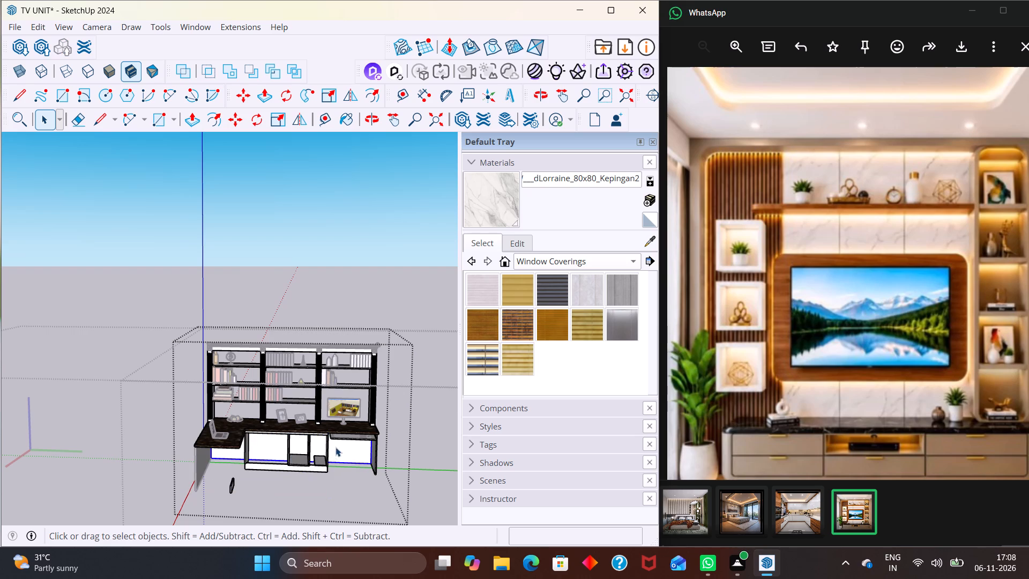
pyautogui.press('Delete')
pyautogui.click(335, 446)
pyautogui.moveTo(255, 471); pyautogui.dragTo(200, 501)
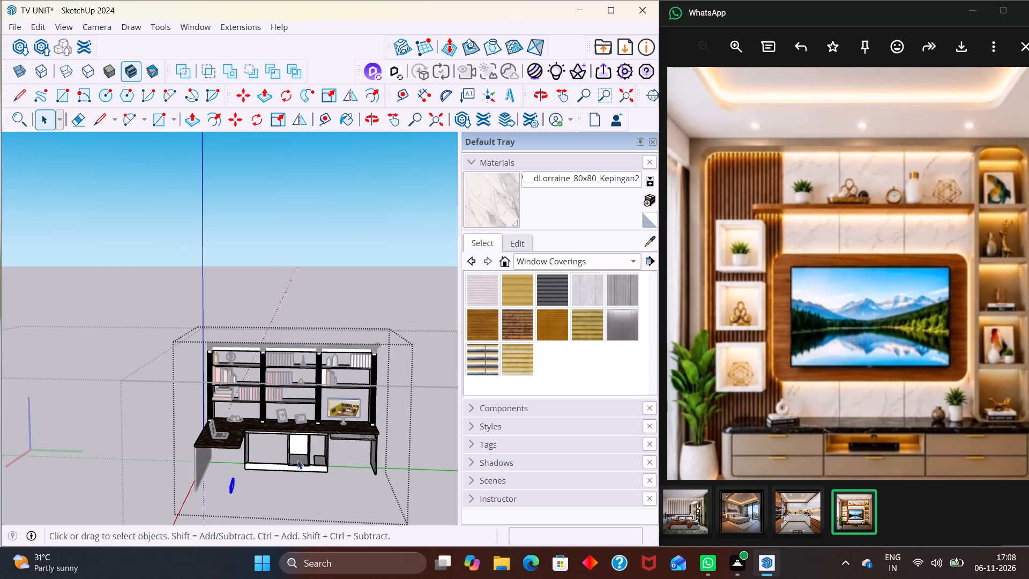
pyautogui.press('Delete')
# Delete the base cabinet carcass, desktop, plinth, one bookcase upright and the desk's far end panel.
pyautogui.moveTo(344, 441); pyautogui.dragTo(291, 437)
pyautogui.press('Delete')
pyautogui.moveTo(312, 441); pyautogui.dragTo(265, 412)
pyautogui.press('Delete')
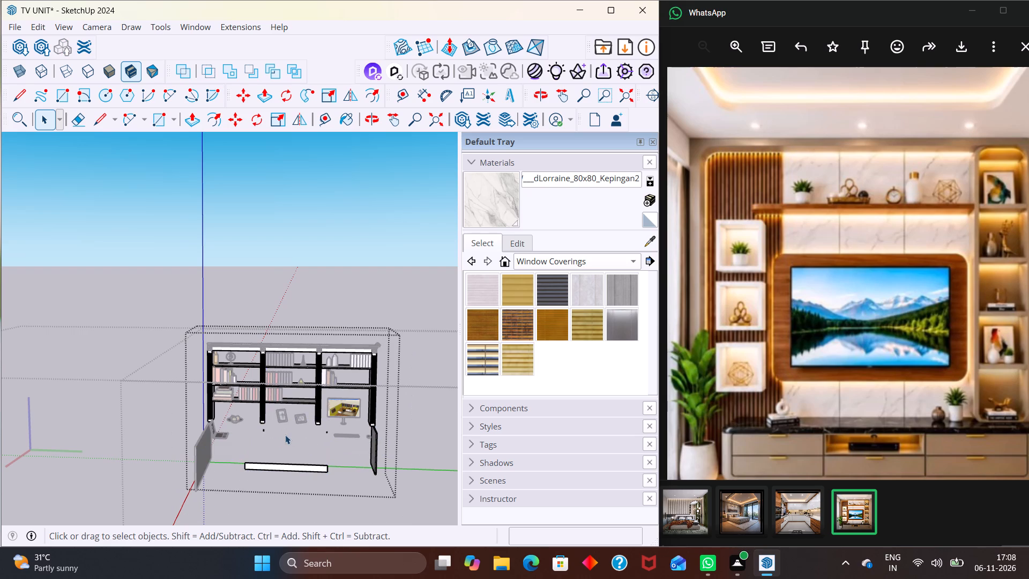
pyautogui.moveTo(285, 435); pyautogui.dragTo(215, 421)
pyautogui.press('Delete')
pyautogui.moveTo(290, 468); pyautogui.dragTo(255, 455)
pyautogui.moveTo(307, 498); pyautogui.dragTo(270, 461)
pyautogui.press('Delete')
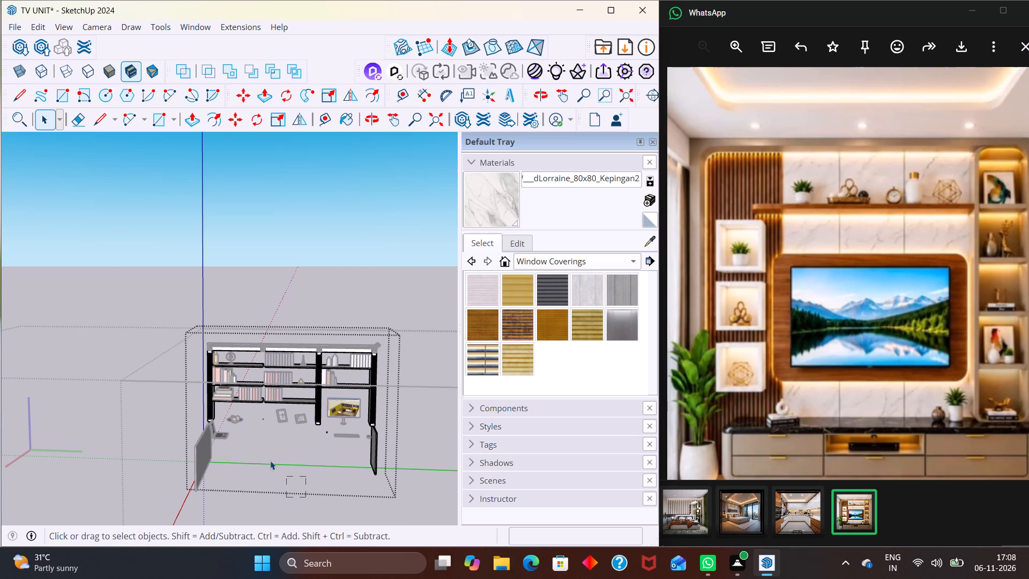
pyautogui.moveTo(270, 461); pyautogui.dragTo(260, 454)
pyautogui.moveTo(382, 456); pyautogui.dragTo(364, 439)
pyautogui.scroll(2, 362, 436)
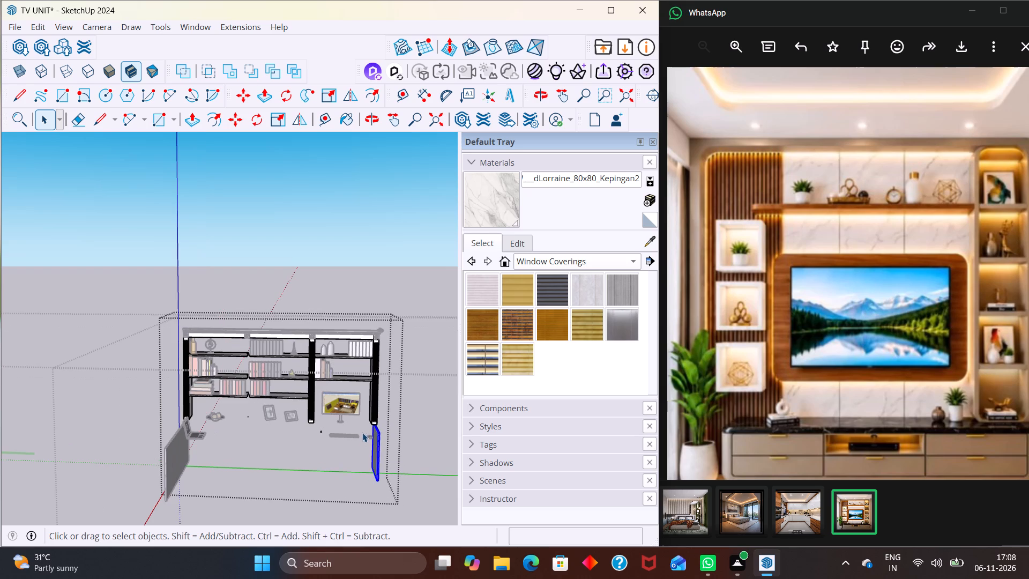
pyautogui.scroll(1, 362, 433)
pyautogui.press('Delete')
# Delete the shelves and uprights of the bookcase's middle bay and the bay above the monitor.
pyautogui.scroll(-17, 362, 432)
pyautogui.moveTo(344, 419); pyautogui.dragTo(396, 441, button='middle')
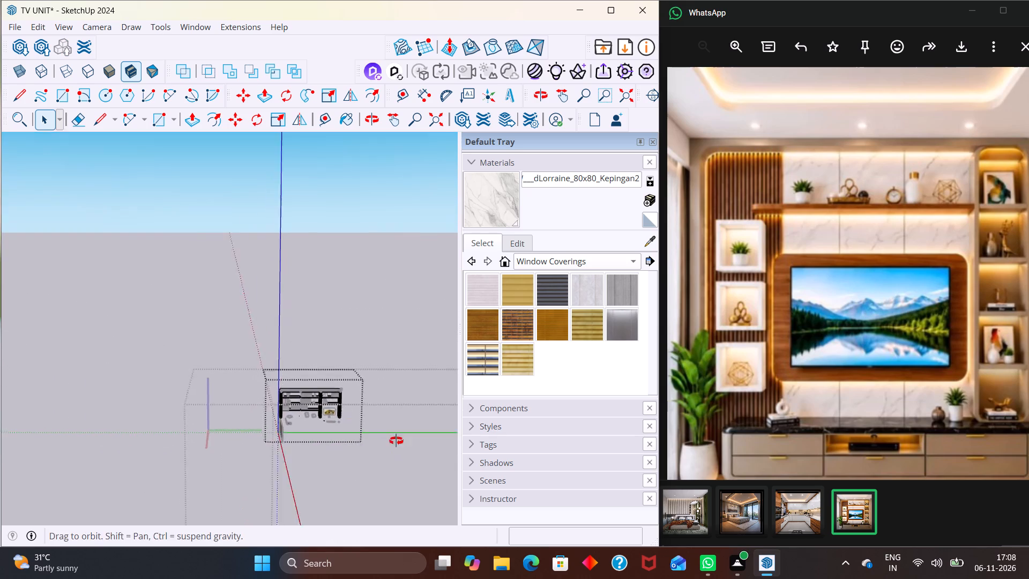
pyautogui.moveTo(396, 441); pyautogui.dragTo(441, 434, button='middle')
pyautogui.scroll(-7, 454, 425)
pyautogui.moveTo(347, 418); pyautogui.dragTo(460, 442, button='middle')
pyautogui.scroll(2, 415, 355)
pyautogui.moveTo(404, 359); pyautogui.dragTo(261, 419, button='middle')
pyautogui.scroll(2, 272, 418)
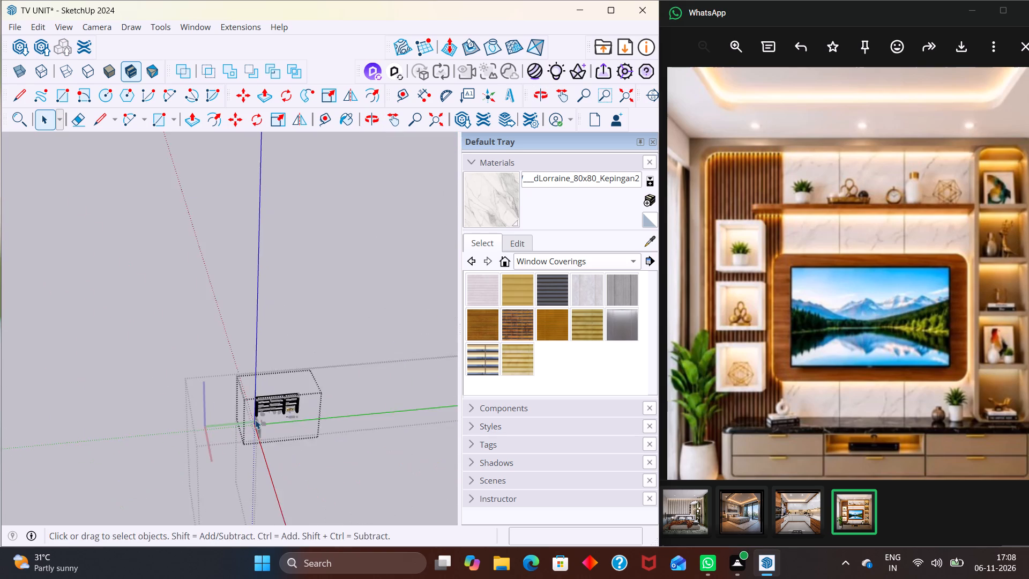
pyautogui.scroll(20, 255, 420)
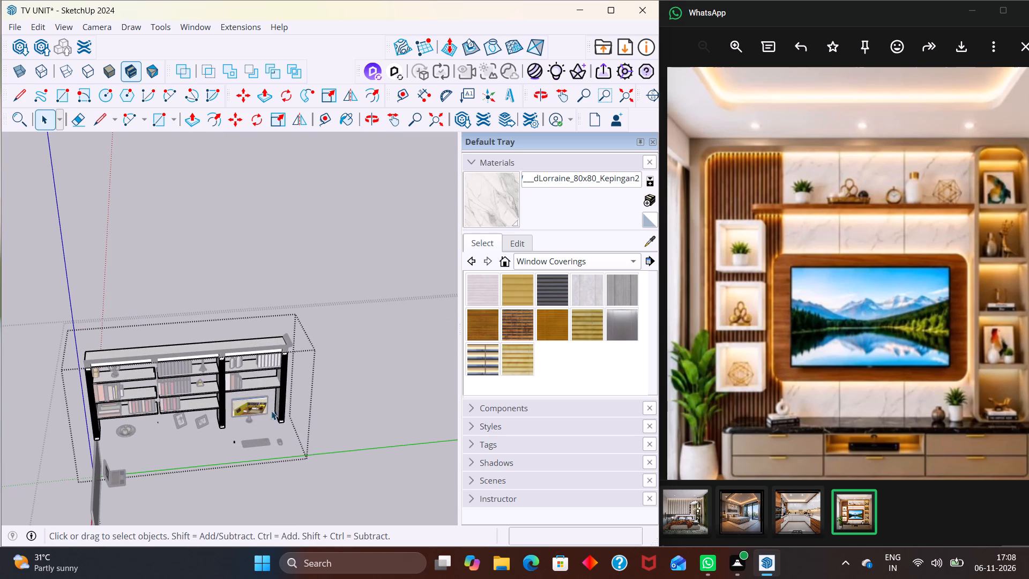
pyautogui.moveTo(288, 418); pyautogui.dragTo(210, 351)
pyautogui.press('Delete')
# Delete the remaining bookcase bay's shelves, keeping the books and ornaments.
pyautogui.moveTo(242, 390); pyautogui.dragTo(171, 358)
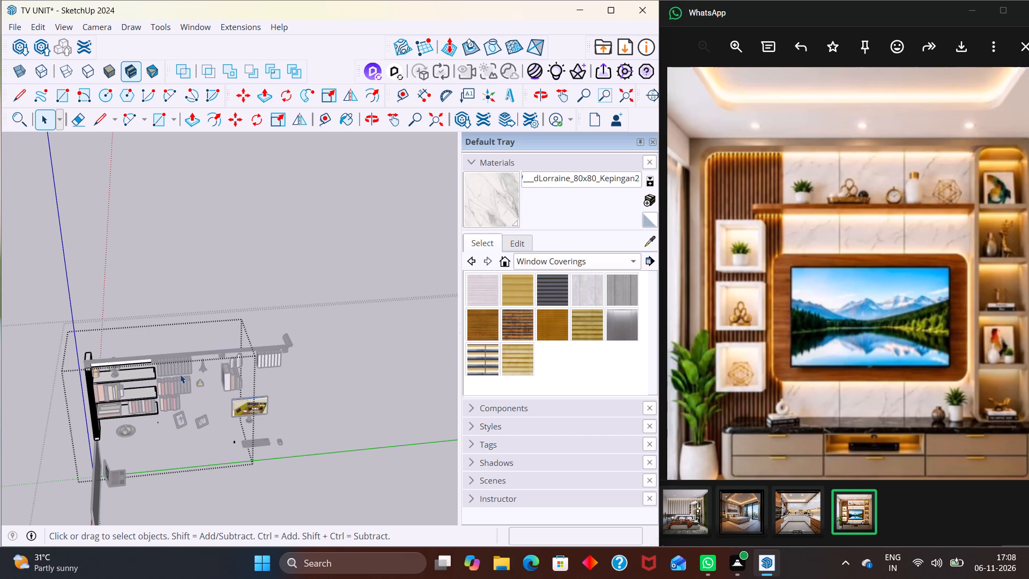
pyautogui.press('Delete')
pyautogui.moveTo(187, 399); pyautogui.dragTo(122, 363)
pyautogui.press('Delete')
pyautogui.moveTo(159, 430); pyautogui.dragTo(115, 372)
pyautogui.press('Delete')
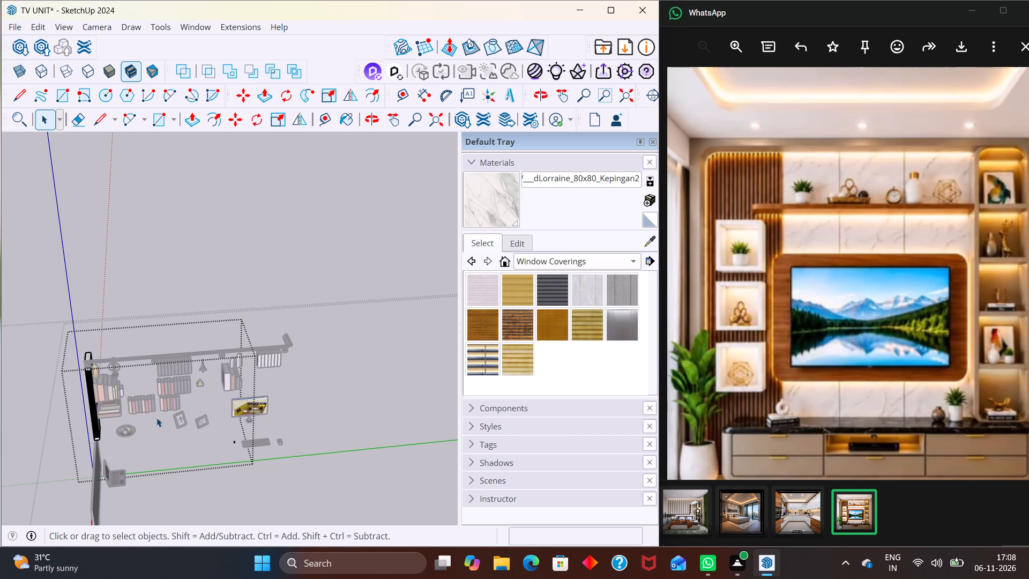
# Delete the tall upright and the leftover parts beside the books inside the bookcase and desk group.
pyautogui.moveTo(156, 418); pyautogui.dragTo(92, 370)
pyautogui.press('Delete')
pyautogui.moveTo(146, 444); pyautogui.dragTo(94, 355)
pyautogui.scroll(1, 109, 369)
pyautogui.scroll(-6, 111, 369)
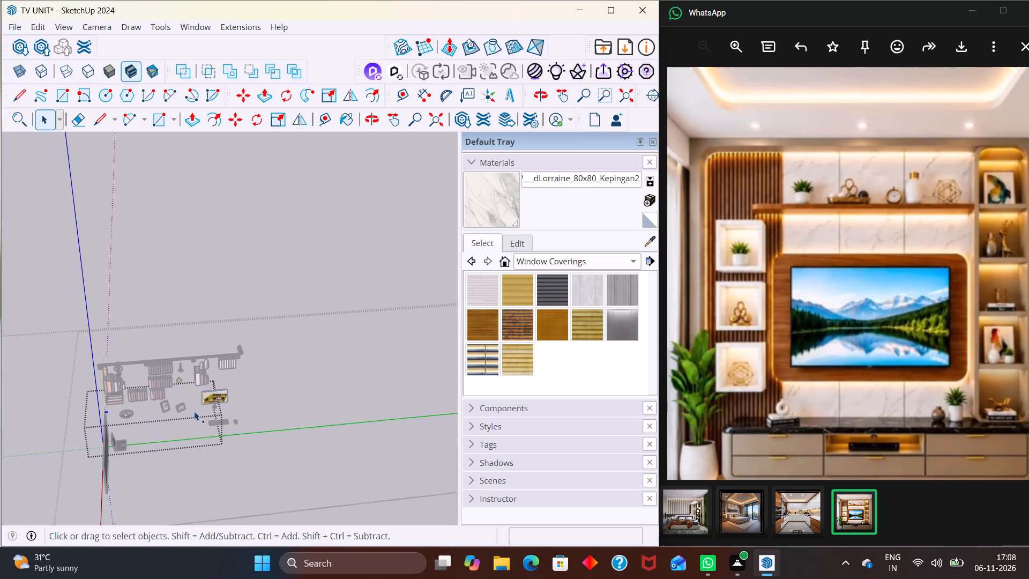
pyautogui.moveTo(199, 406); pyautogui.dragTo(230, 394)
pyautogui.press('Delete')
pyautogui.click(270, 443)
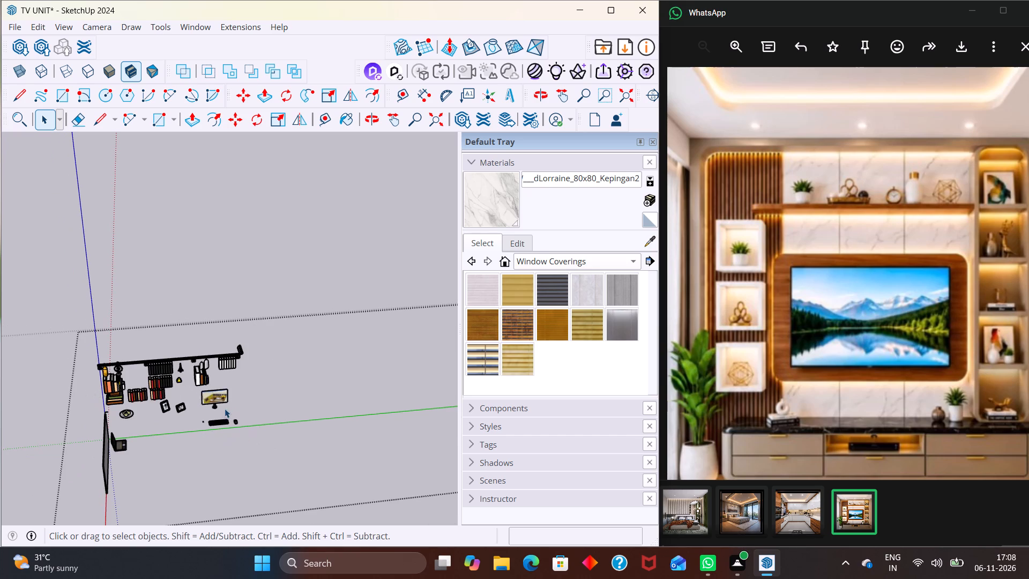
# Examine the imported home office remains and the TV unit room from several angles.
pyautogui.moveTo(225, 409); pyautogui.dragTo(184, 338)
pyautogui.scroll(-19, 185, 347)
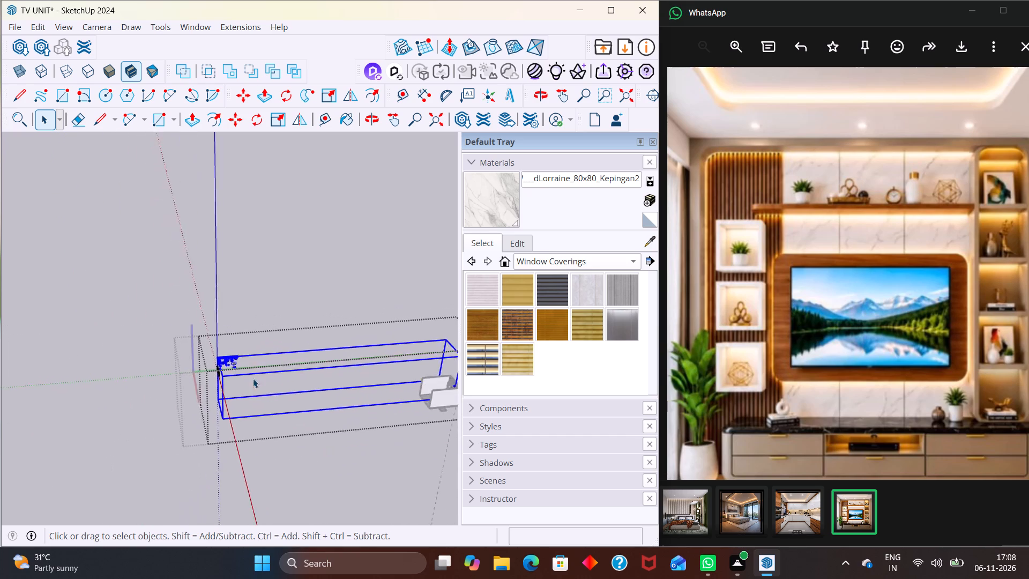
pyautogui.scroll(-8, 253, 378)
pyautogui.moveTo(347, 373); pyautogui.dragTo(401, 381, button='middle')
pyautogui.scroll(1, 403, 377)
pyautogui.click(347, 409)
pyautogui.moveTo(337, 410); pyautogui.dragTo(451, 384, button='middle')
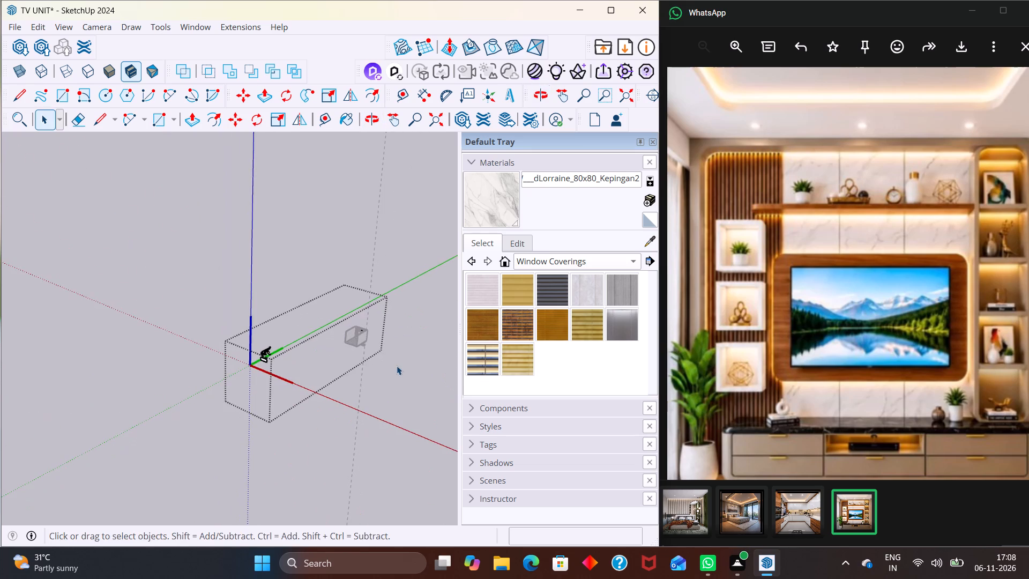
pyautogui.press('space')
pyautogui.scroll(1, 357, 380)
pyautogui.moveTo(357, 380); pyautogui.dragTo(430, 384, button='middle')
pyautogui.click(397, 382)
pyautogui.scroll(3, 331, 320)
pyautogui.click(406, 340)
pyautogui.click(394, 340)
pyautogui.scroll(1, 319, 304)
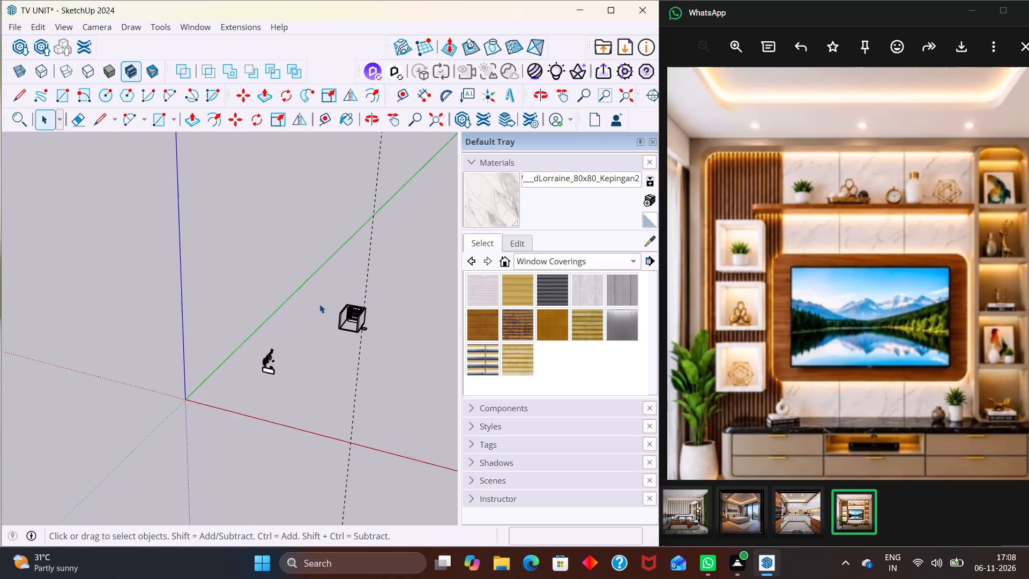
pyautogui.scroll(7, 319, 304)
pyautogui.moveTo(334, 335); pyautogui.dragTo(412, 295, button='middle')
pyautogui.scroll(6, 418, 305)
pyautogui.scroll(1, 338, 337)
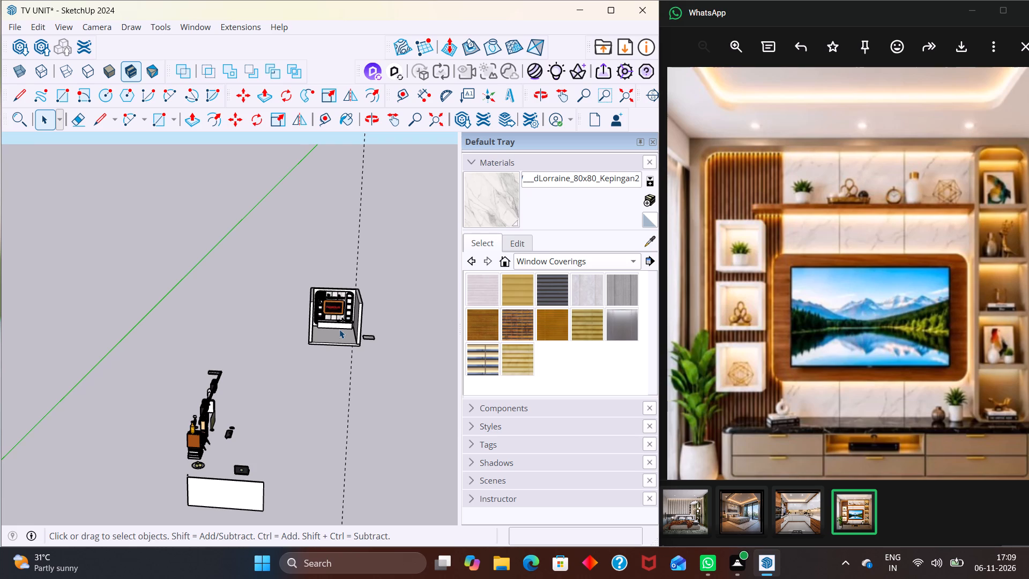
pyautogui.scroll(-3, 426, 375)
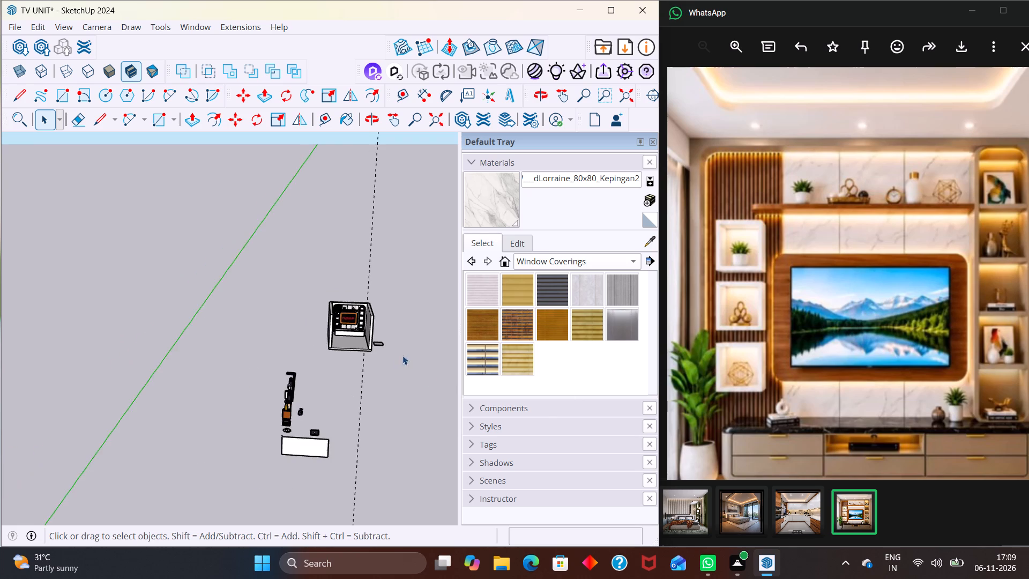
pyautogui.moveTo(377, 371); pyautogui.dragTo(341, 328, button='middle')
pyautogui.scroll(11, 332, 324)
pyautogui.scroll(10, 315, 313)
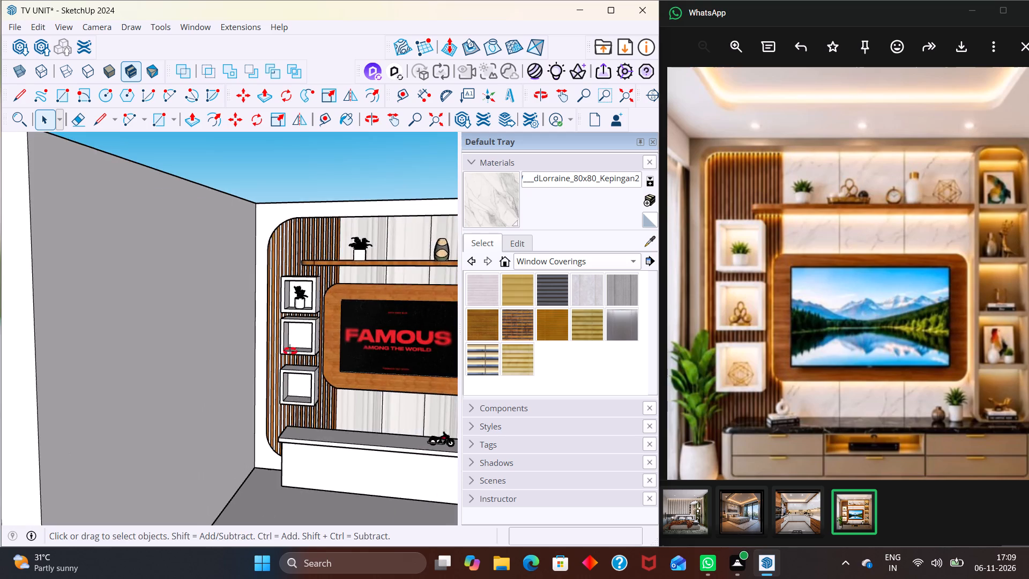
pyautogui.moveTo(290, 347); pyautogui.dragTo(422, 395, button='middle')
pyautogui.moveTo(402, 352); pyautogui.dragTo(305, 315, button='middle')
pyautogui.scroll(-18, 315, 305)
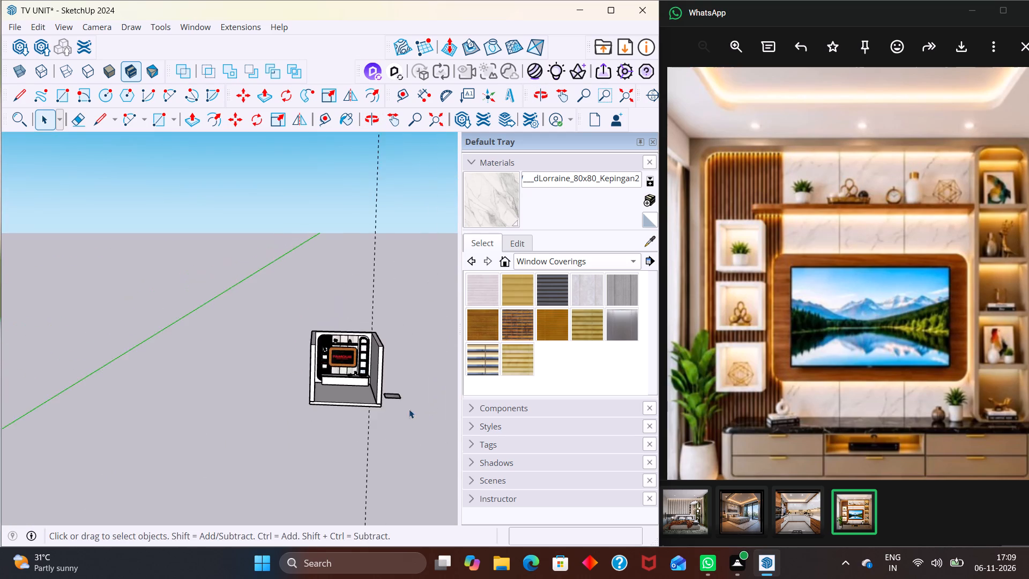
pyautogui.scroll(8, 409, 409)
pyautogui.moveTo(370, 381); pyautogui.dragTo(339, 361, button='middle')
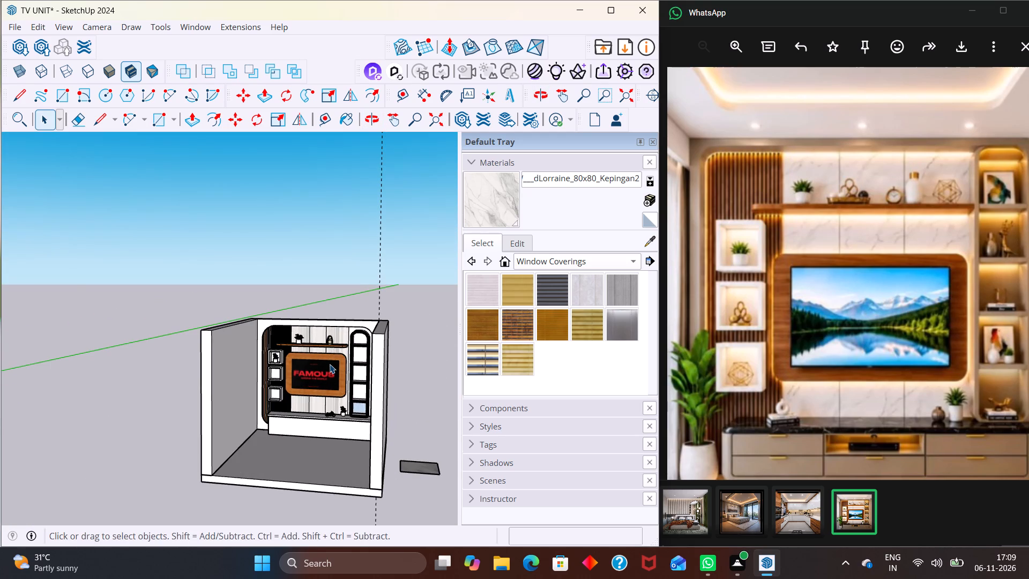
pyautogui.moveTo(371, 369); pyautogui.dragTo(415, 358, button='middle')
pyautogui.scroll(-5, 382, 351)
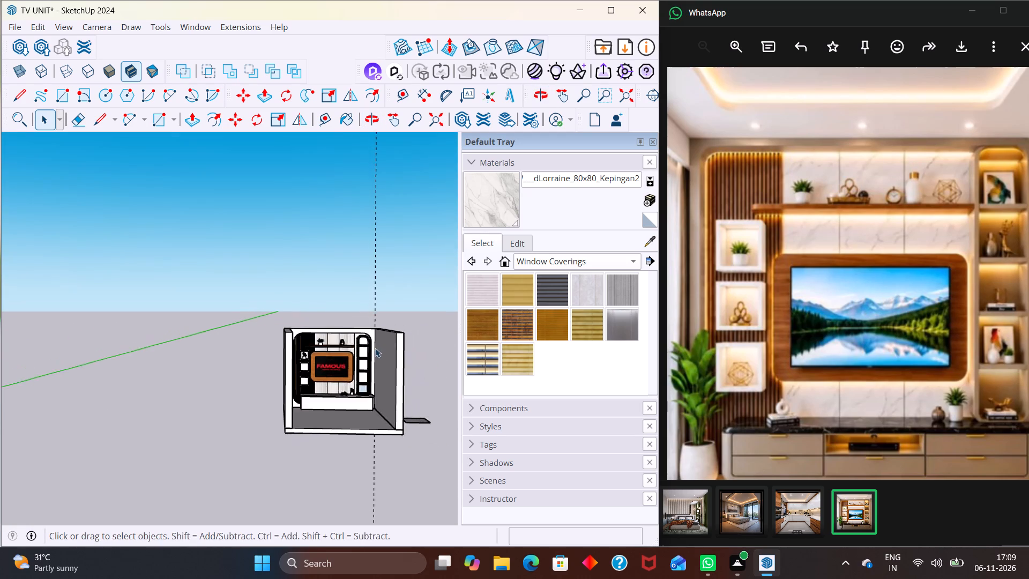
pyautogui.scroll(-2, 375, 348)
pyautogui.moveTo(368, 359); pyautogui.dragTo(323, 377, button='middle')
pyautogui.click(408, 345)
pyautogui.scroll(-13, 339, 377)
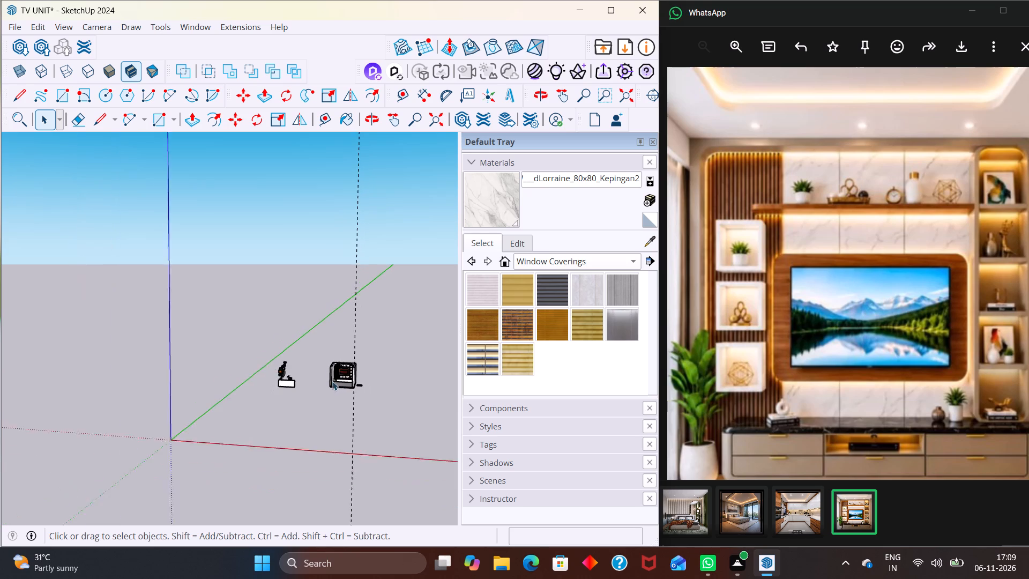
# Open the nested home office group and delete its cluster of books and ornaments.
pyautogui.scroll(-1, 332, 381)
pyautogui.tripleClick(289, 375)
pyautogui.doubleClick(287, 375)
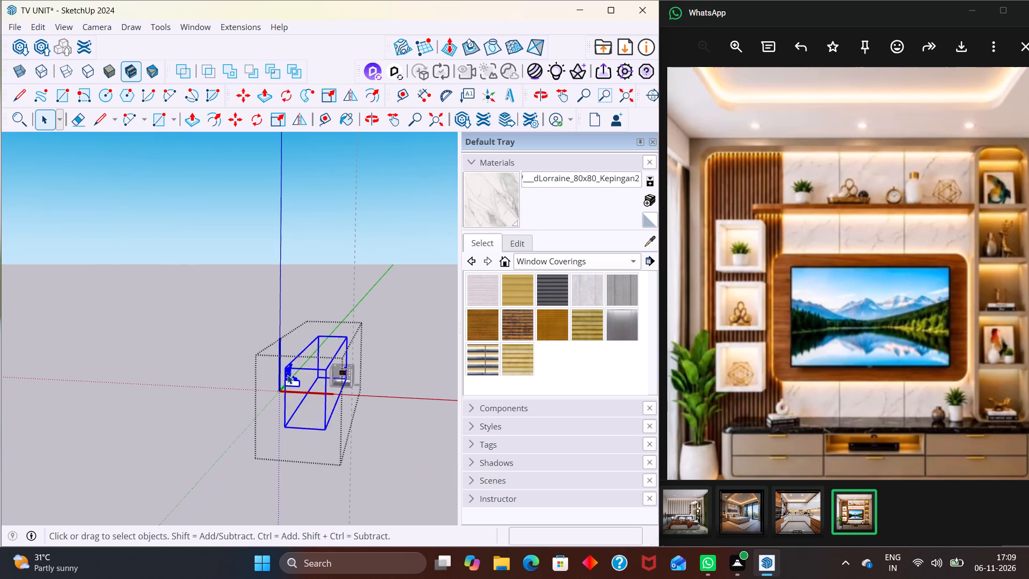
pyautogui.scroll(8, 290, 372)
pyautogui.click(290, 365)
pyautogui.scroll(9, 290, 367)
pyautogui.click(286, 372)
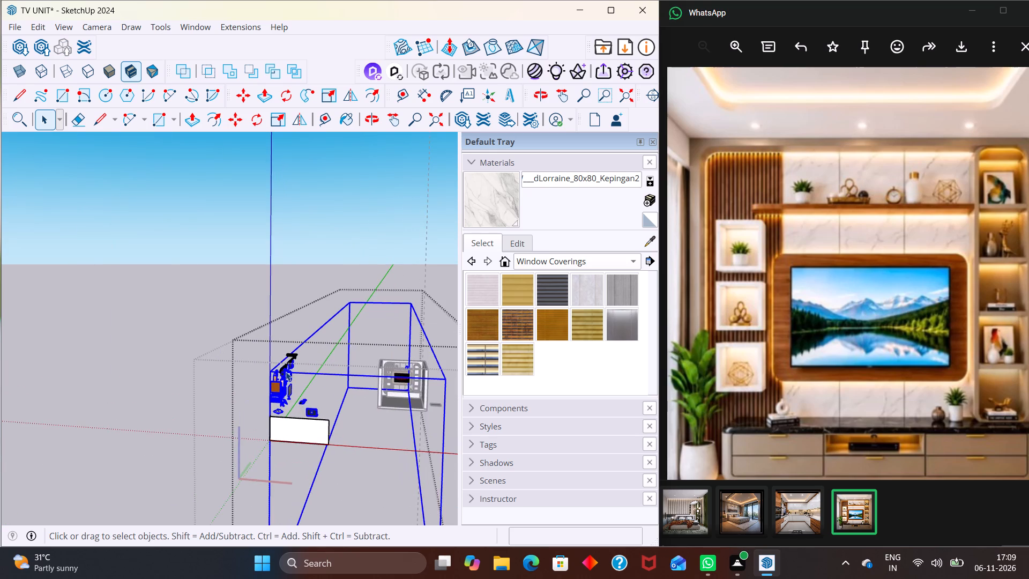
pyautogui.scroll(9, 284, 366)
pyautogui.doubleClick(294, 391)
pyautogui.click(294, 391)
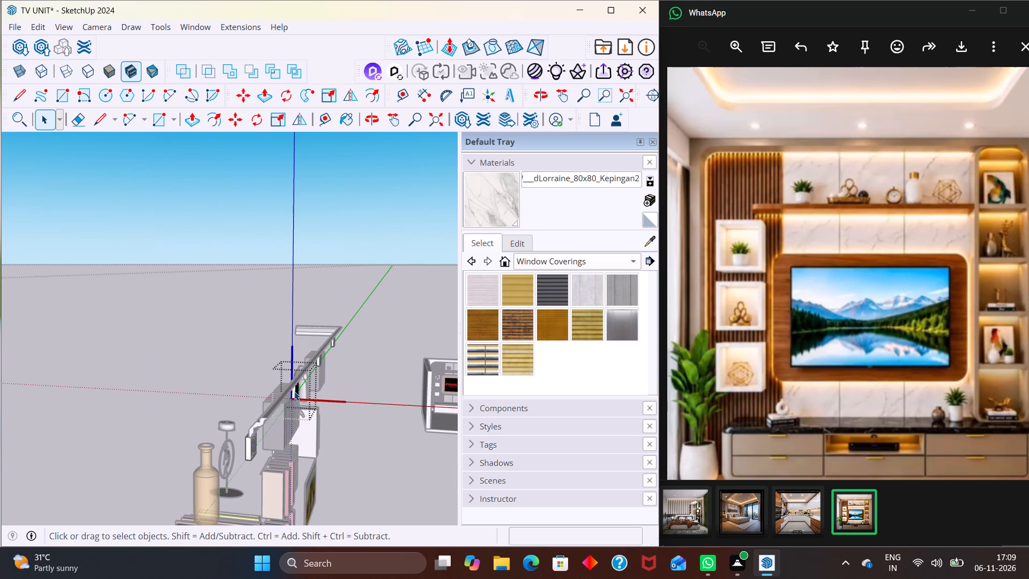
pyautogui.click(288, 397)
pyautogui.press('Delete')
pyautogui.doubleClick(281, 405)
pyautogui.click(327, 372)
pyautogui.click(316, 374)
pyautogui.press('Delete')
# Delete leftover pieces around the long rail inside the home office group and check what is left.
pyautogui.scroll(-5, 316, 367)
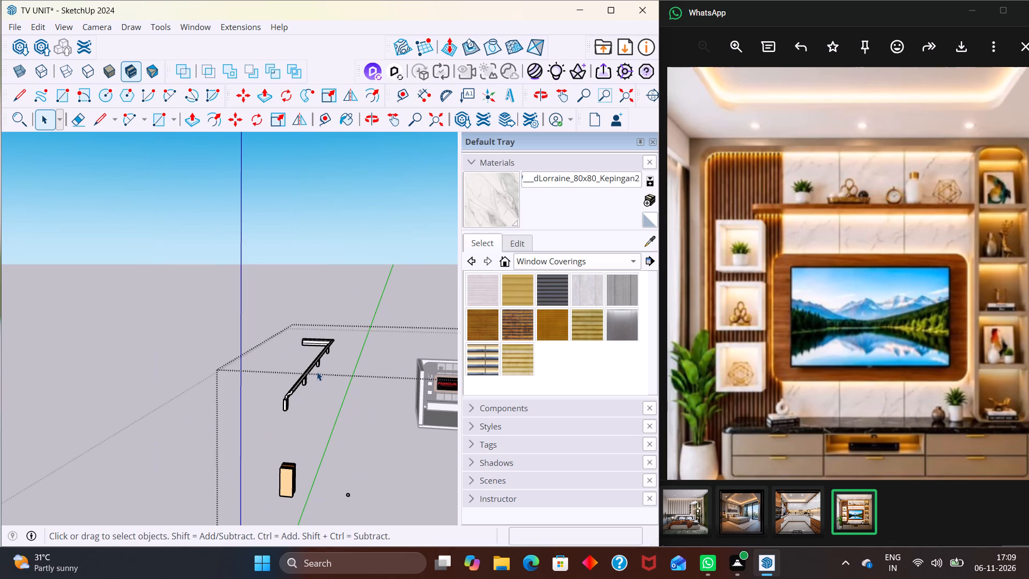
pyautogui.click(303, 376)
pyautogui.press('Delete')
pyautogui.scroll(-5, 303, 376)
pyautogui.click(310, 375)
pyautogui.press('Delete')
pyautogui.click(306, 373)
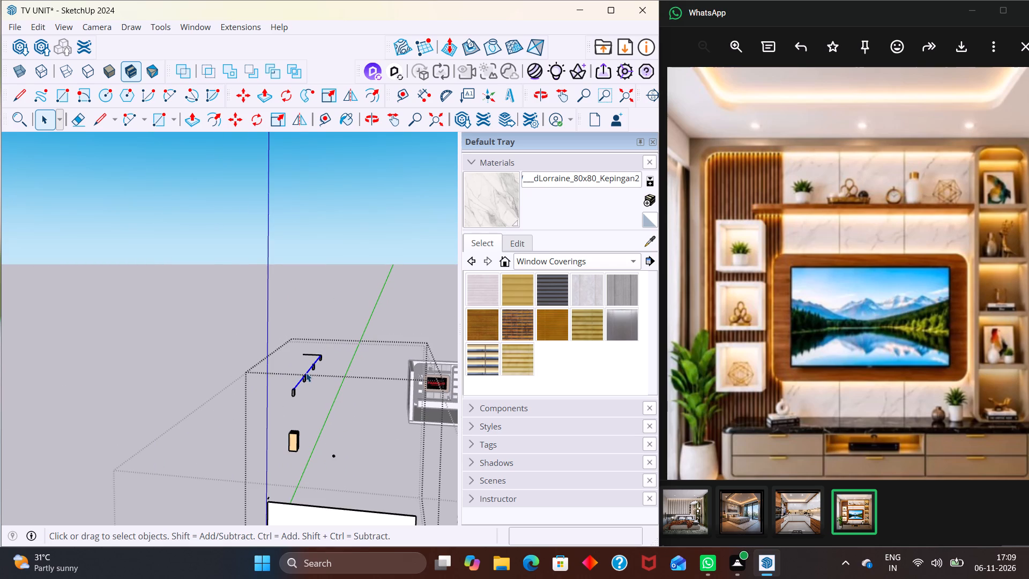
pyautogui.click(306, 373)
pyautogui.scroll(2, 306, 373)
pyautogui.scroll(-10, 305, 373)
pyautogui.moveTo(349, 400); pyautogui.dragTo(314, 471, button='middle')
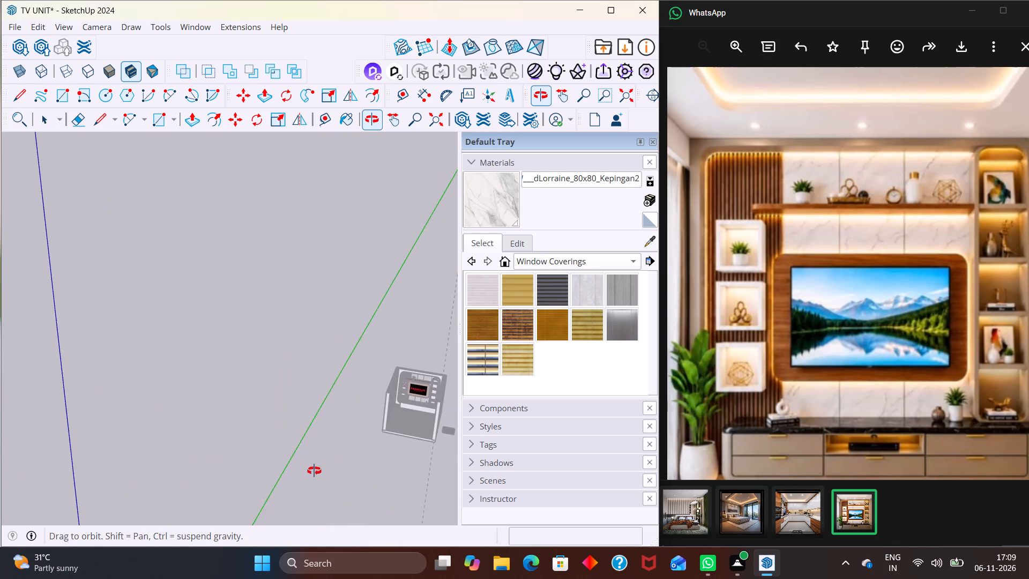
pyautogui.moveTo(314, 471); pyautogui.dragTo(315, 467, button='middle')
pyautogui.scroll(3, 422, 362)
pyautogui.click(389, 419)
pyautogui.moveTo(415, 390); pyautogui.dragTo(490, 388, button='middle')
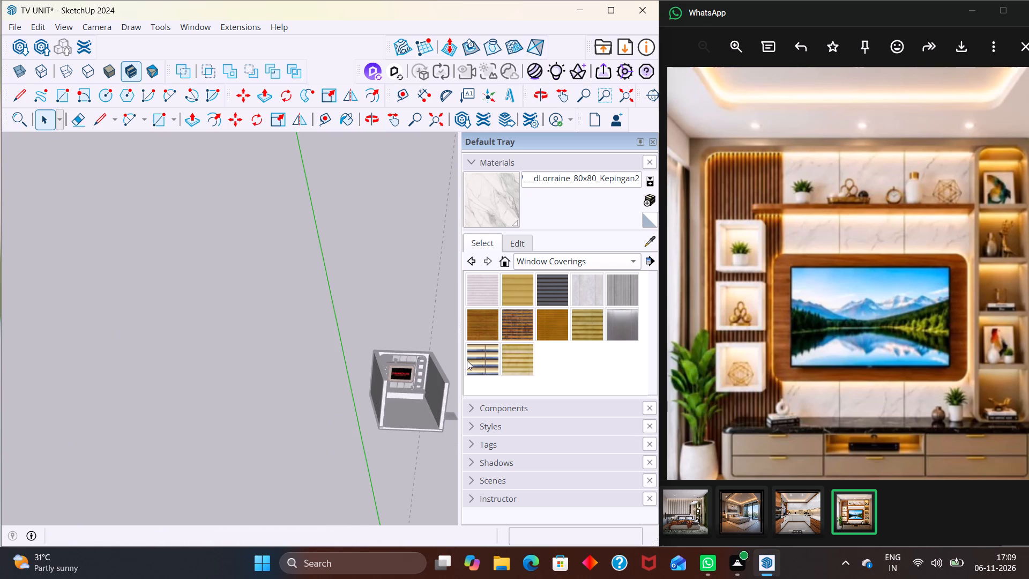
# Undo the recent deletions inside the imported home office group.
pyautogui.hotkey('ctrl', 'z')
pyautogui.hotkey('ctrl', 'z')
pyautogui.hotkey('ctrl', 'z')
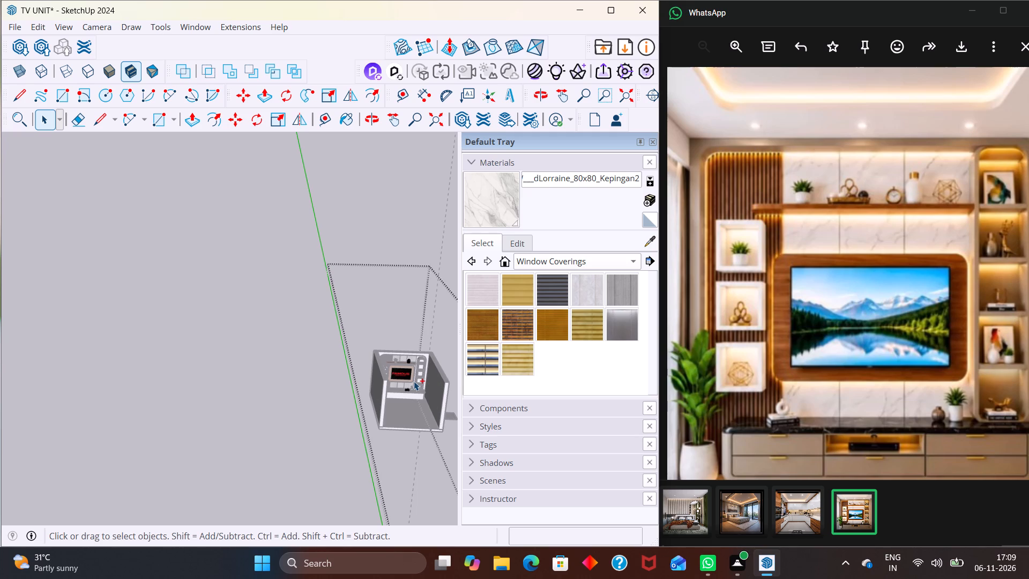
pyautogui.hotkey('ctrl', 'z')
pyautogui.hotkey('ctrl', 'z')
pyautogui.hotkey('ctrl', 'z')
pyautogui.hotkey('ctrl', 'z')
# Select the whole imported home office group standing away from the room and delete it.
pyautogui.keyDown('ctrl'); pyautogui.scroll(-9, 414, 380); pyautogui.keyUp('ctrl')
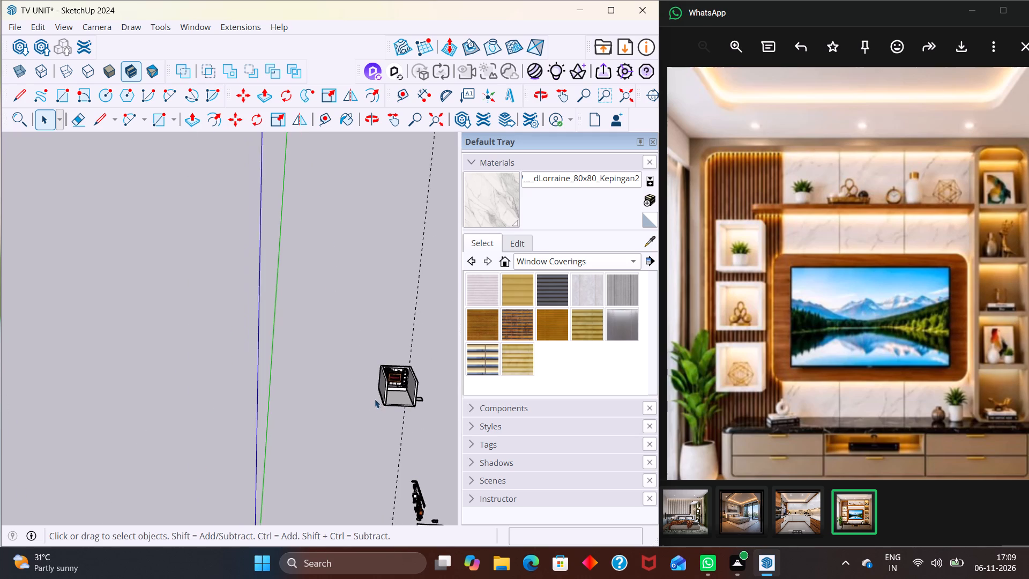
pyautogui.moveTo(398, 447); pyautogui.dragTo(284, 411, button='middle')
pyautogui.press('space')
pyautogui.scroll(-3, 300, 405)
pyautogui.scroll(7, 385, 394)
pyautogui.moveTo(328, 429); pyautogui.dragTo(152, 382, button='middle')
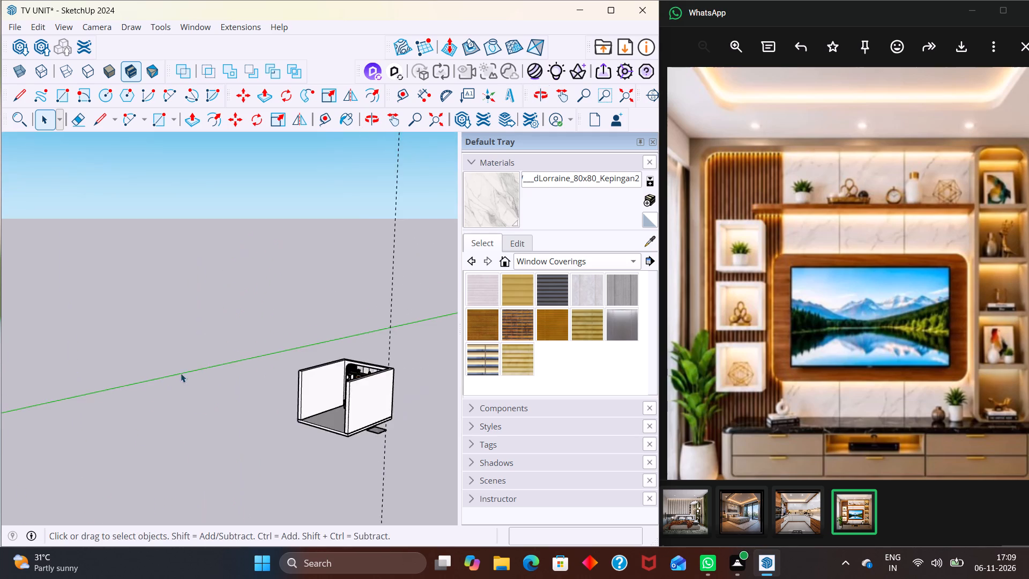
pyautogui.scroll(-14, 229, 351)
pyautogui.moveTo(16, 390); pyautogui.dragTo(150, 346)
pyautogui.moveTo(145, 370); pyautogui.dragTo(95, 360)
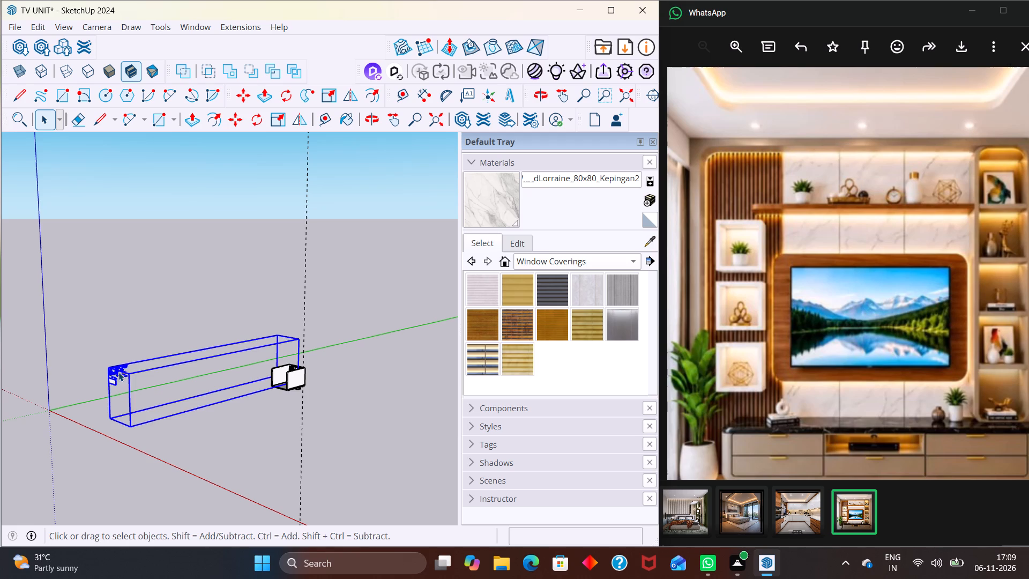
pyautogui.press('Delete')
pyautogui.press('space')
# Examine the TV unit's shelves and niches from the front for remaining decor gaps.
pyautogui.scroll(-1, 242, 416)
pyautogui.moveTo(259, 419); pyautogui.dragTo(355, 399, button='middle')
pyautogui.scroll(7, 346, 366)
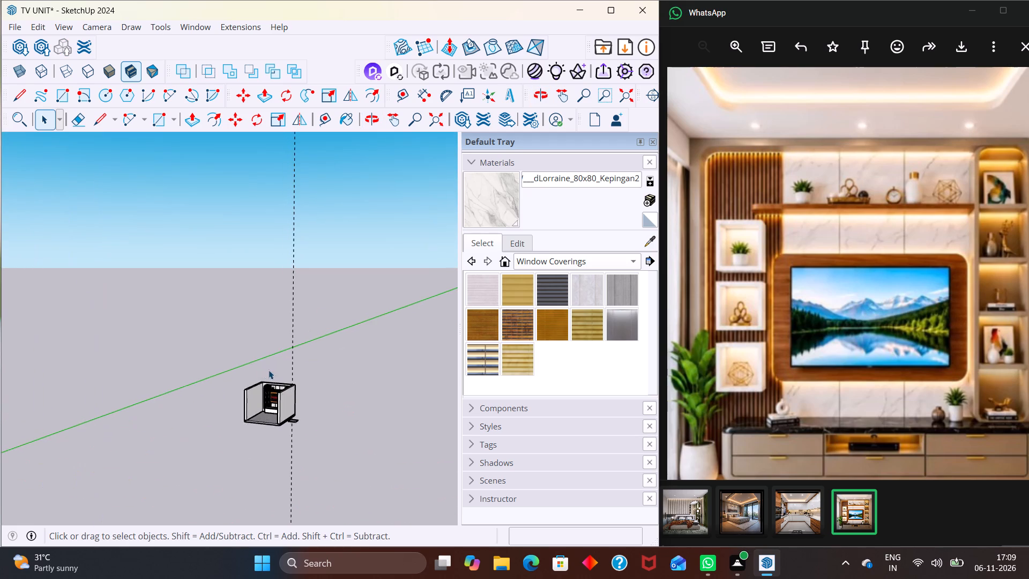
pyautogui.scroll(3, 269, 370)
pyautogui.moveTo(256, 437); pyautogui.dragTo(314, 433, button='middle')
pyautogui.scroll(14, 312, 439)
pyautogui.moveTo(262, 432); pyautogui.dragTo(292, 406, button='middle')
pyautogui.scroll(4, 292, 406)
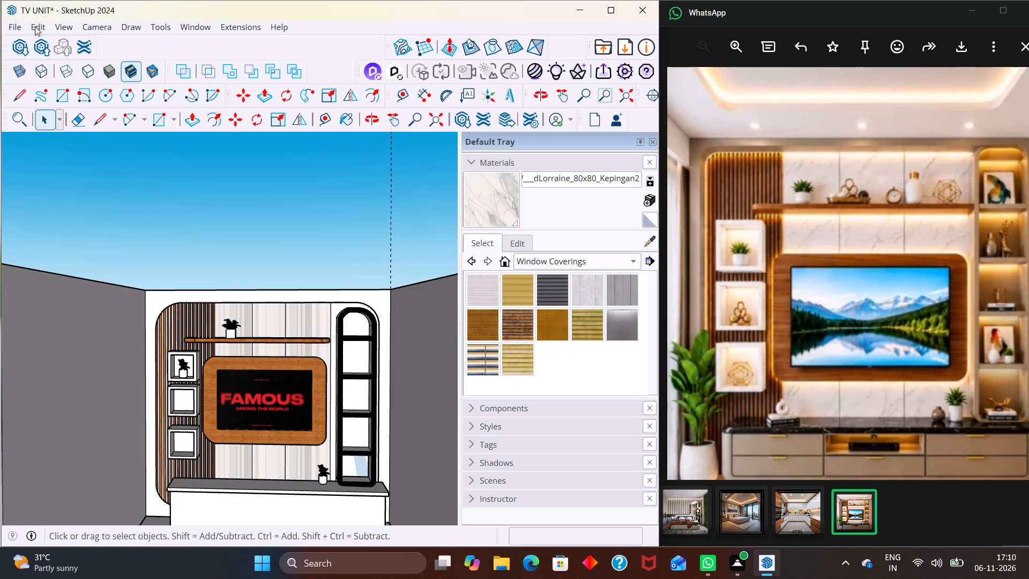
# Open 3D Warehouse and search its models for CLOCK SMALL.
pyautogui.click(5, 28)
pyautogui.click(10, 45)
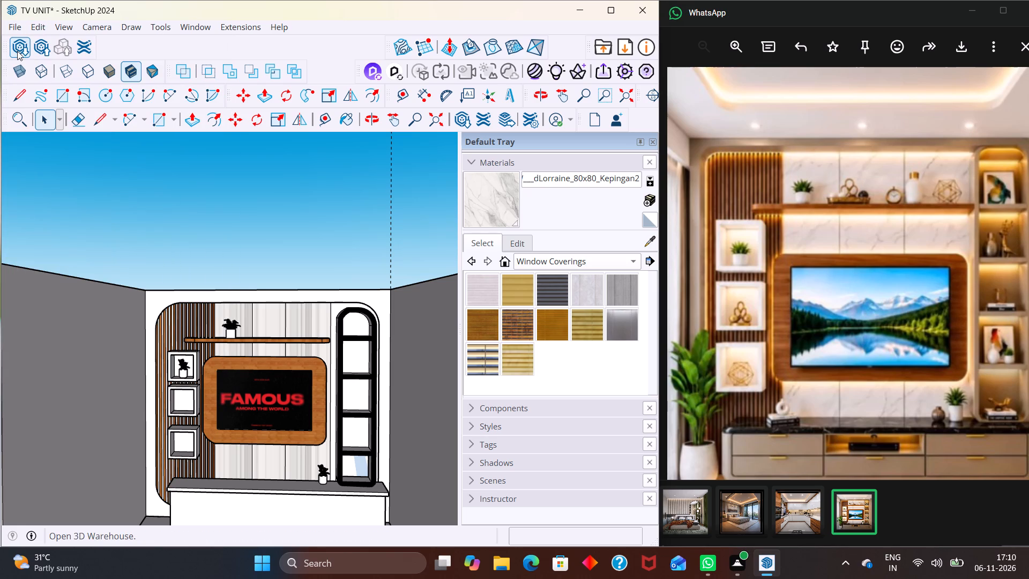
pyautogui.moveTo(23, 48); pyautogui.dragTo(25, 48)
pyautogui.moveTo(25, 48); pyautogui.dragTo(27, 49)
pyautogui.click(10, 48)
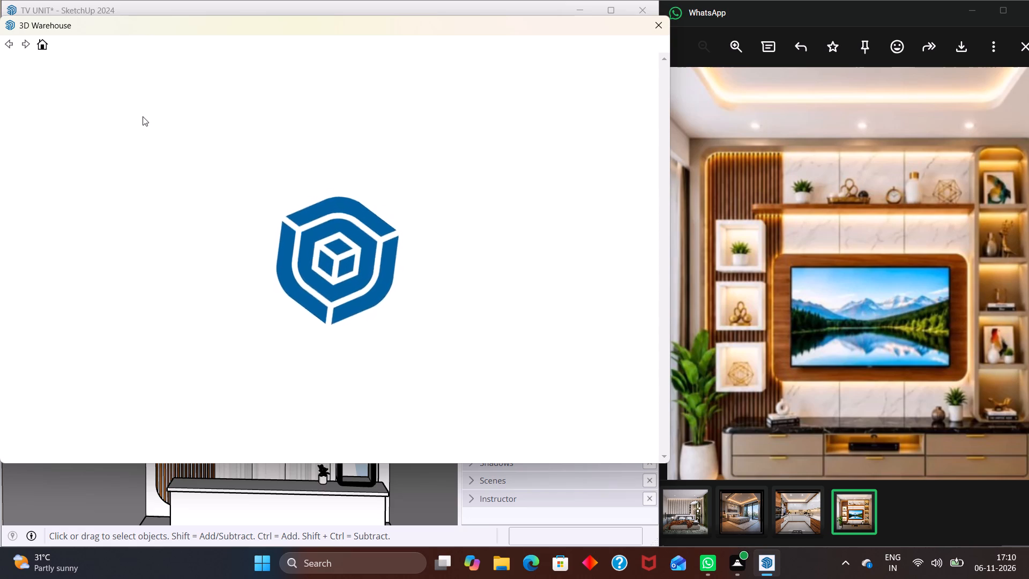
pyautogui.click(197, 76)
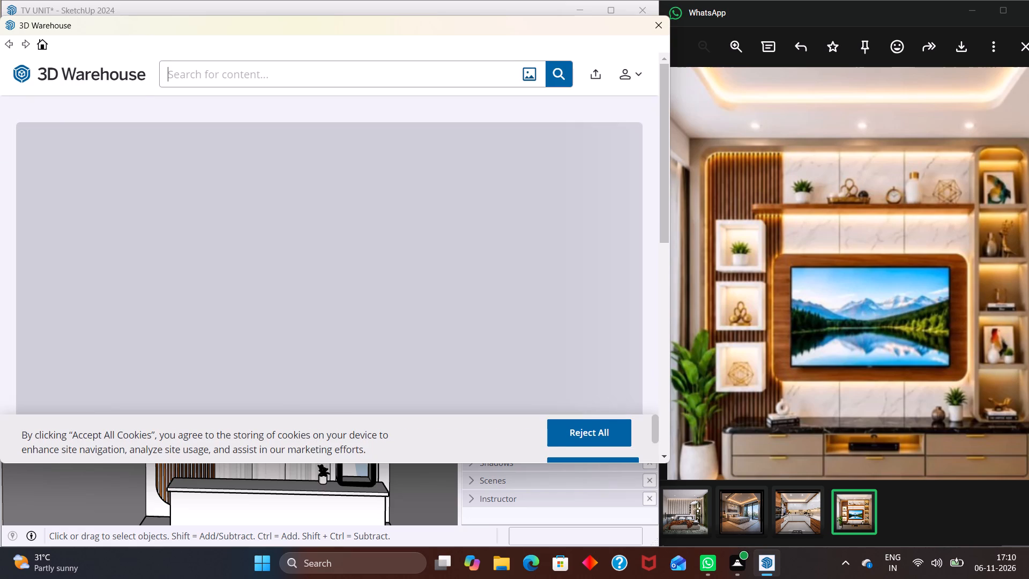
pyautogui.write('CL')
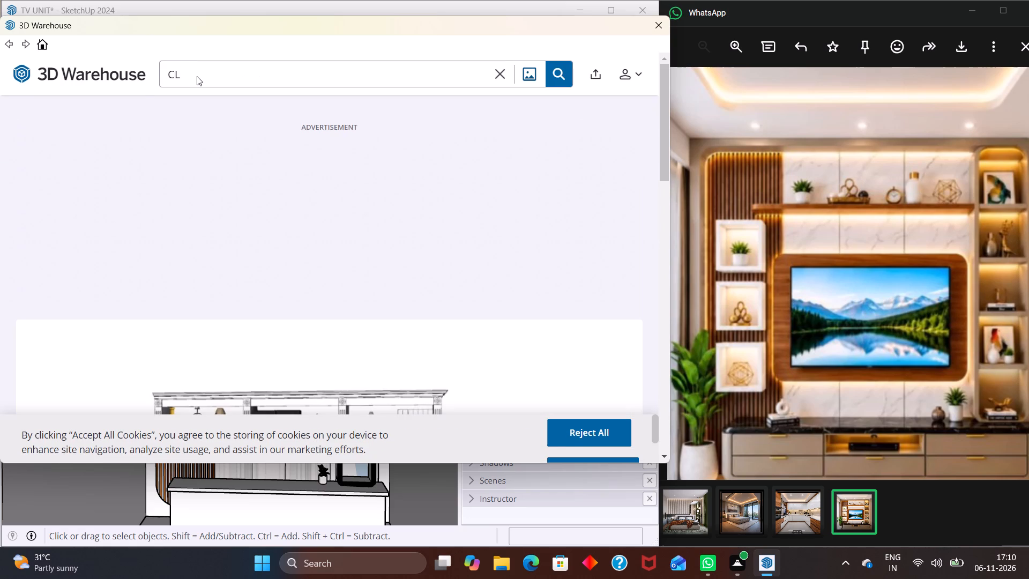
pyautogui.write('OCK SMALLL')
pyautogui.press('Return')
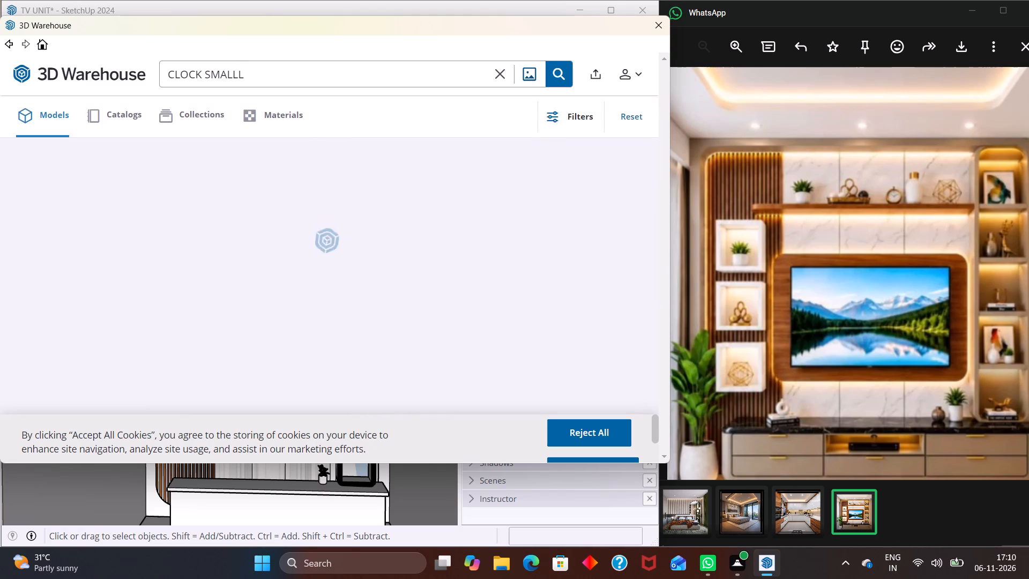
pyautogui.click(313, 69)
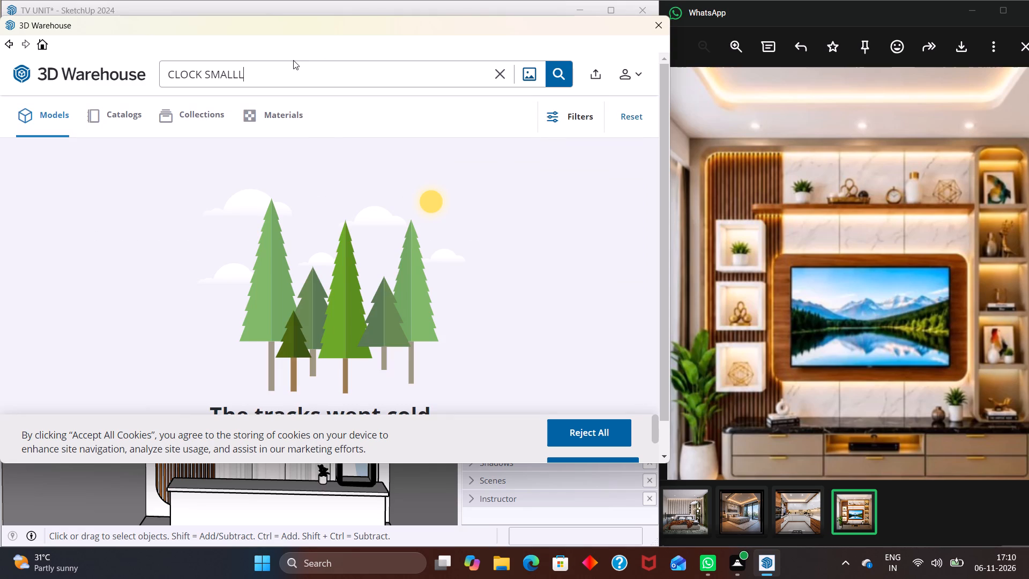
pyautogui.press('BackSpace')
pyautogui.press('Return')
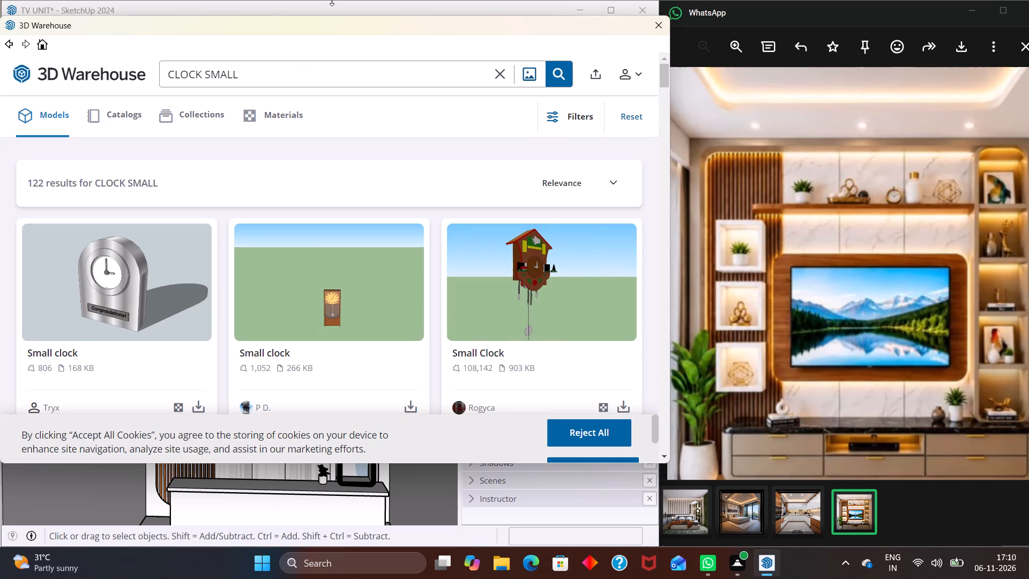
# Examine the CLOCK SMALL model results for a small decorative desk clock that suits the shelf above the TV.
pyautogui.scroll(-4, 307, 145)
pyautogui.scroll(-3, 297, 214)
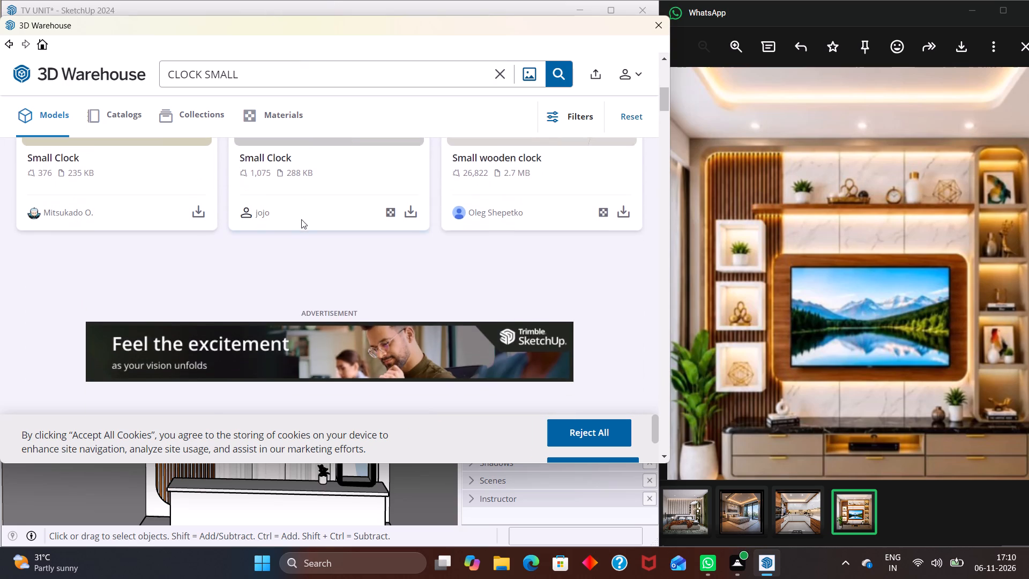
pyautogui.scroll(-8, 301, 219)
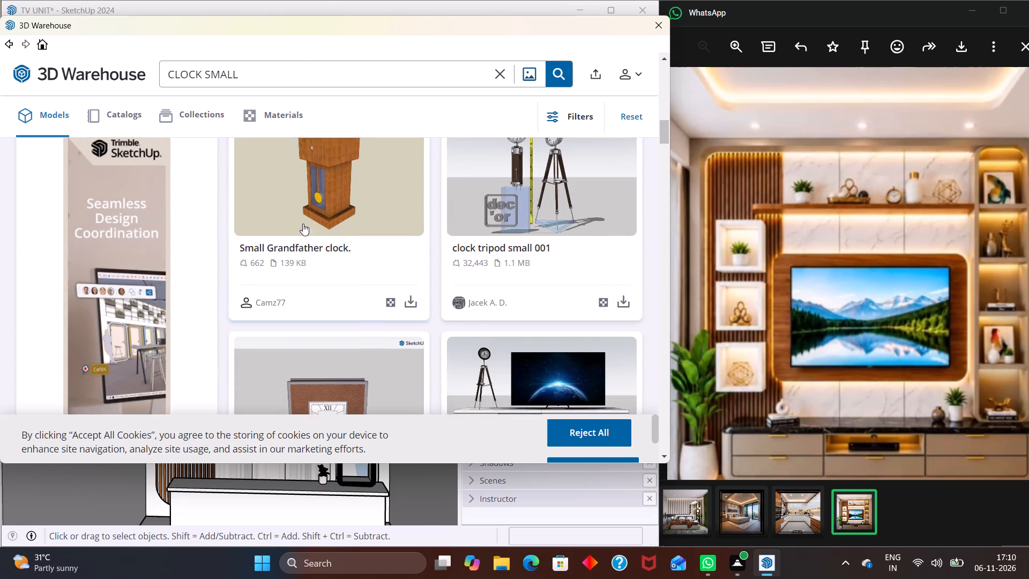
pyautogui.scroll(-7, 303, 224)
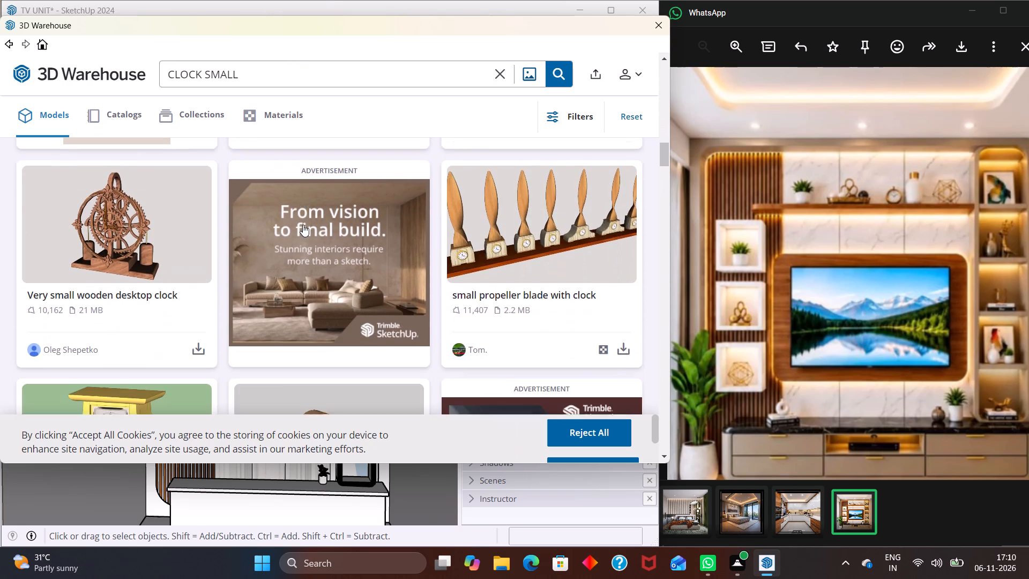
pyautogui.scroll(-5, 303, 225)
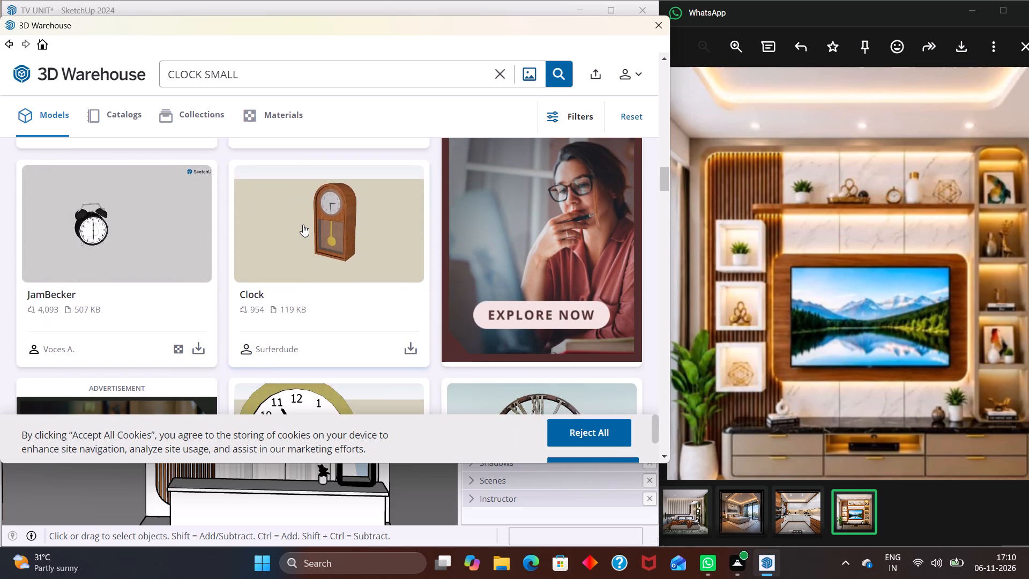
pyautogui.scroll(-3, 302, 225)
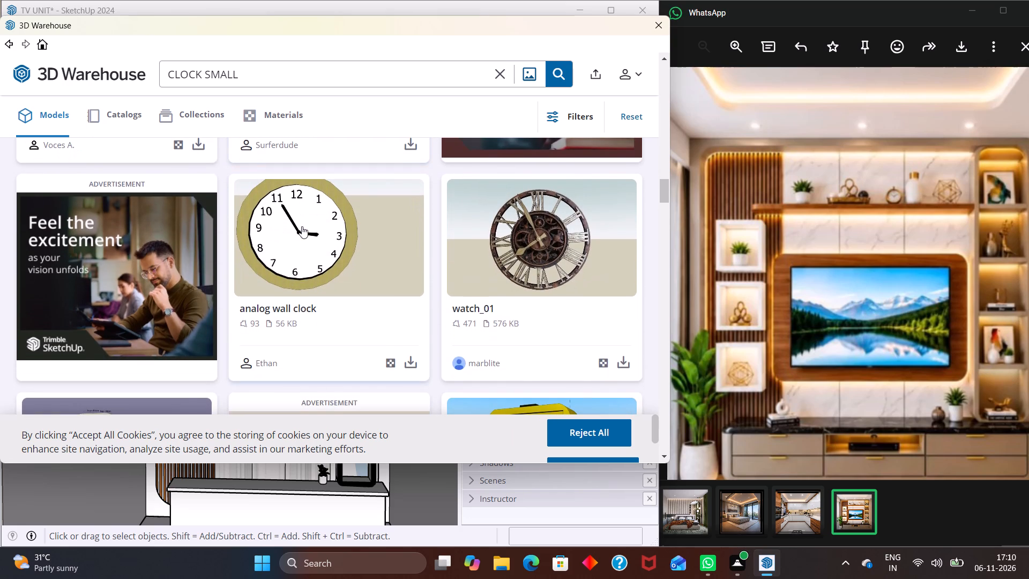
pyautogui.scroll(-4, 304, 227)
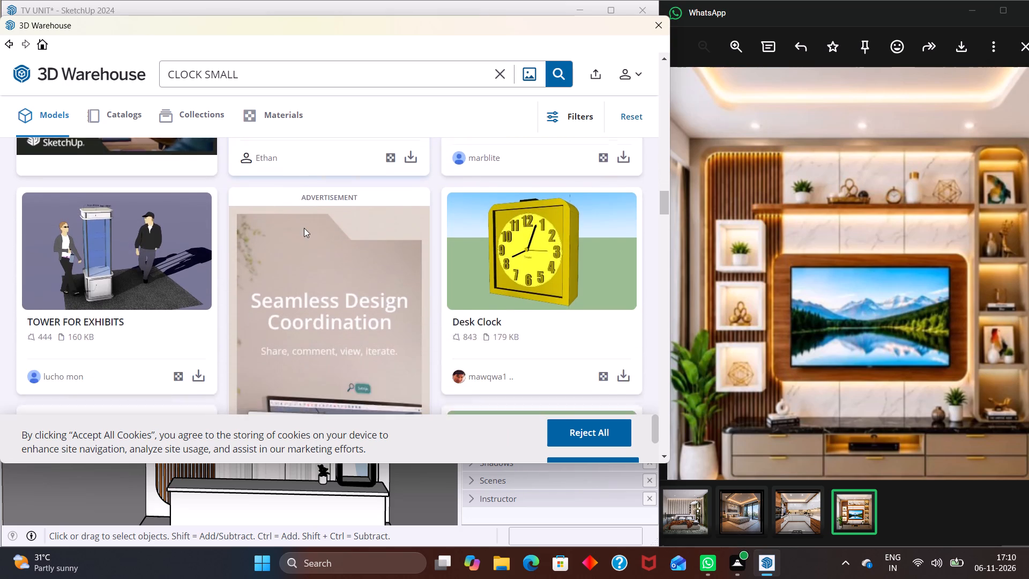
pyautogui.scroll(-6, 304, 228)
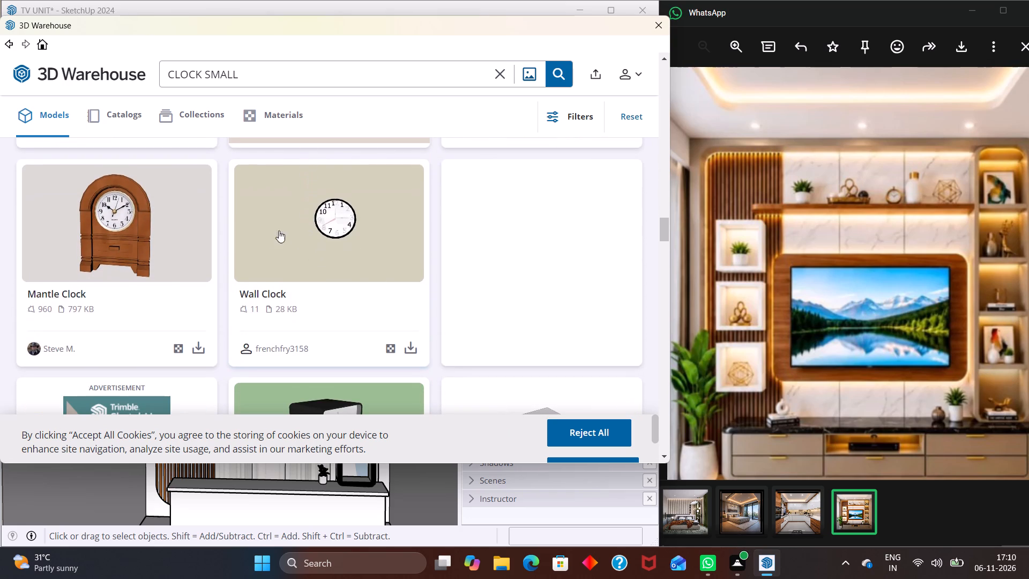
pyautogui.scroll(-12, 221, 241)
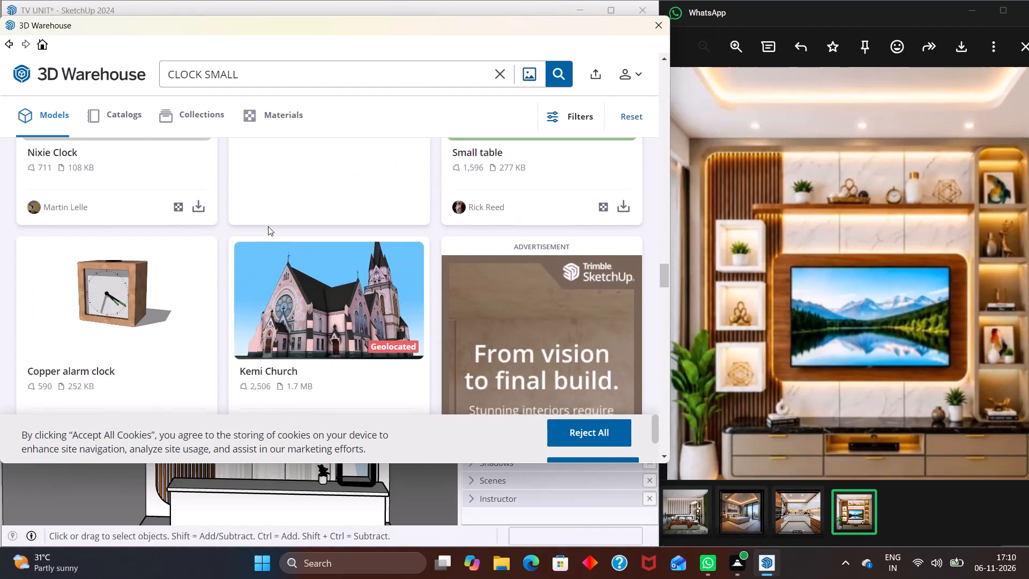
pyautogui.scroll(-4, 269, 229)
pyautogui.scroll(4, 270, 236)
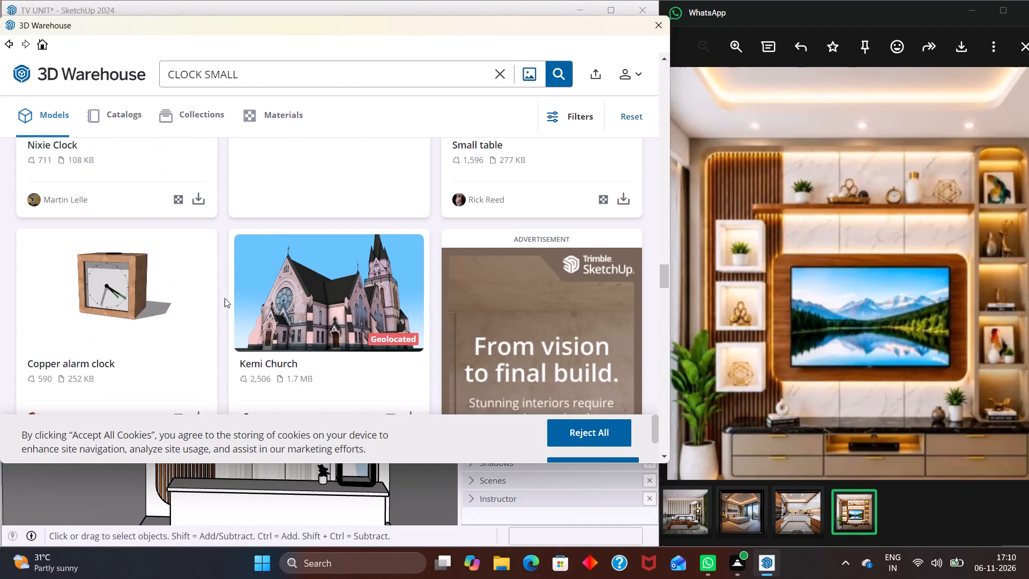
pyautogui.scroll(-11, 260, 235)
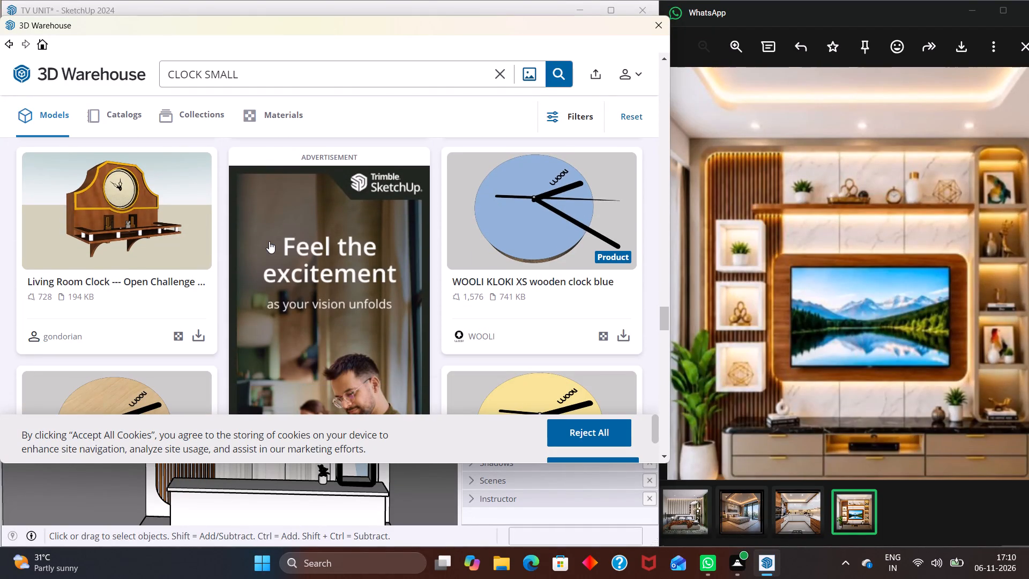
pyautogui.scroll(-11, 269, 241)
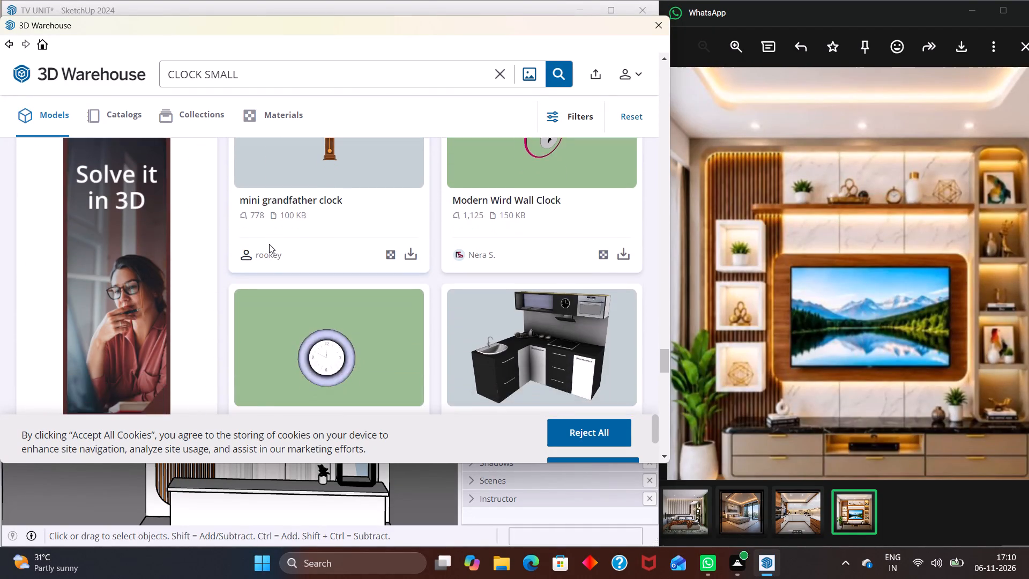
pyautogui.scroll(-2, 269, 244)
pyautogui.scroll(3, 269, 244)
pyautogui.scroll(-9, 268, 243)
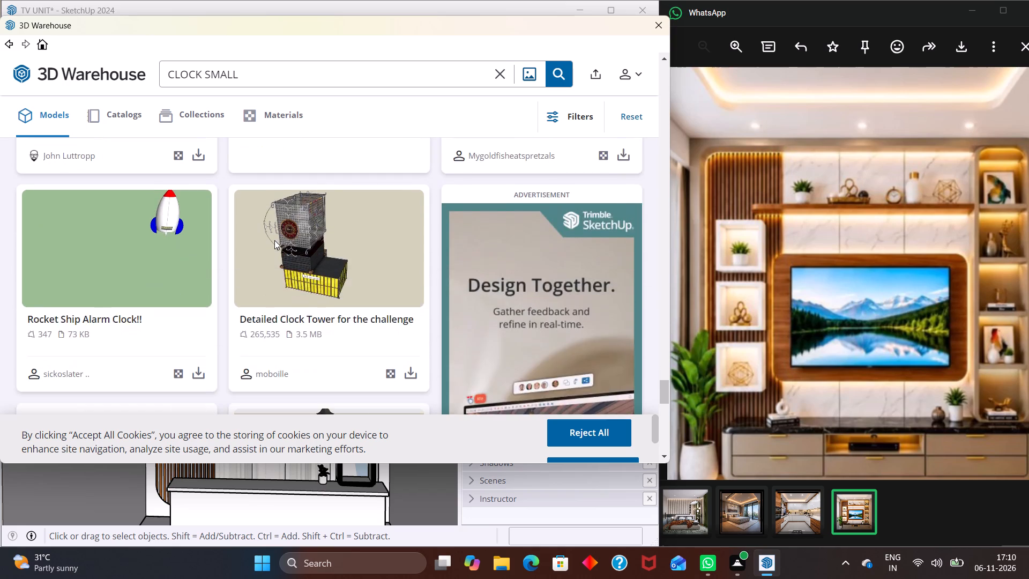
pyautogui.scroll(-12, 274, 240)
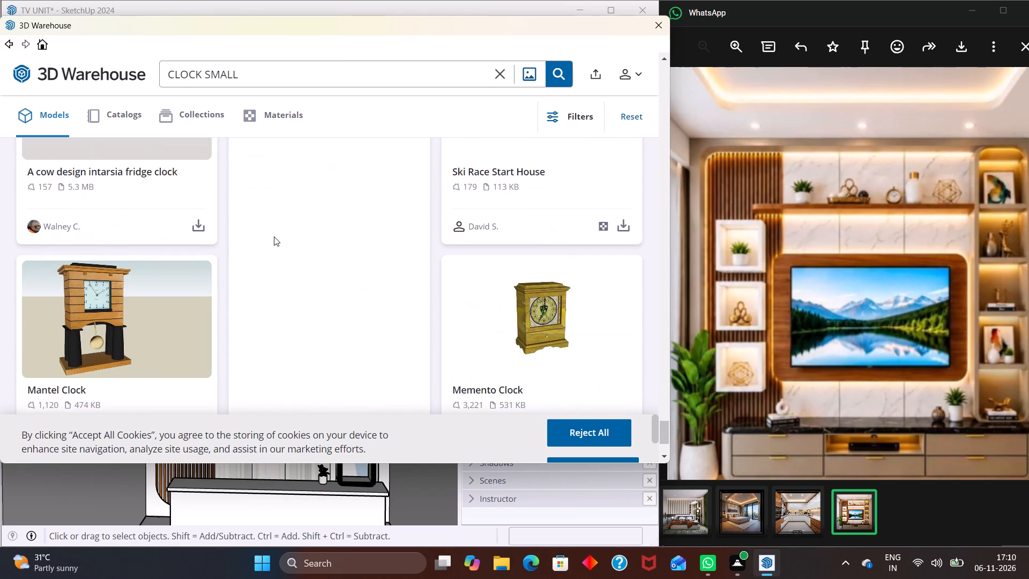
pyautogui.scroll(-5, 274, 236)
pyautogui.scroll(2, 274, 236)
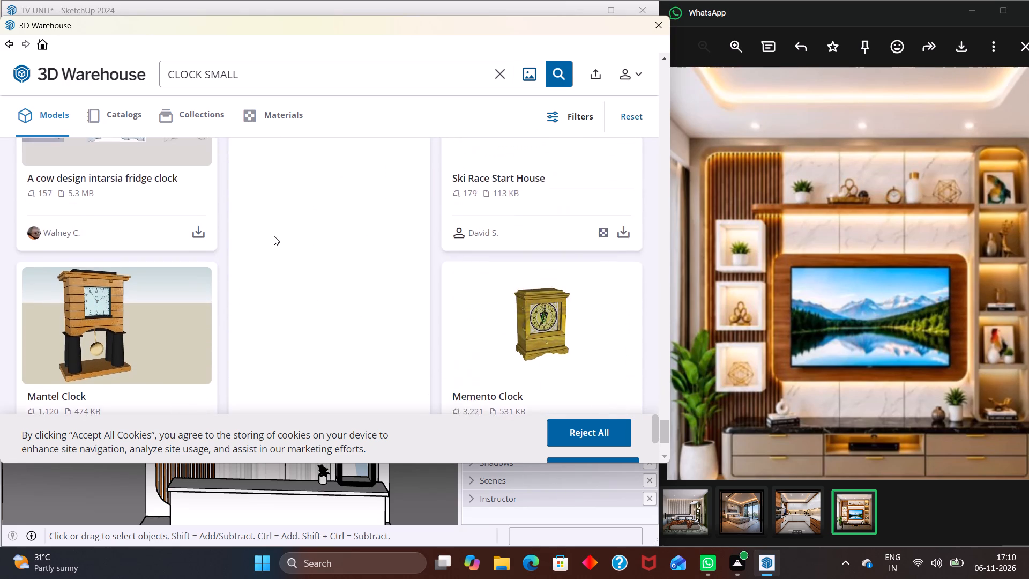
pyautogui.scroll(6, 274, 236)
pyautogui.scroll(-4, 273, 236)
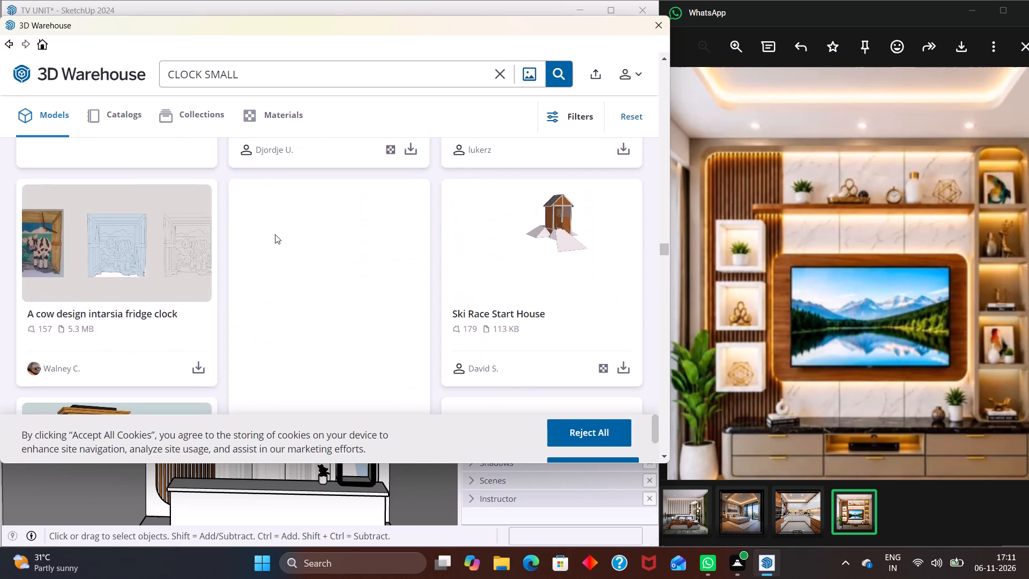
pyautogui.scroll(20, 275, 234)
pyautogui.scroll(11, 275, 234)
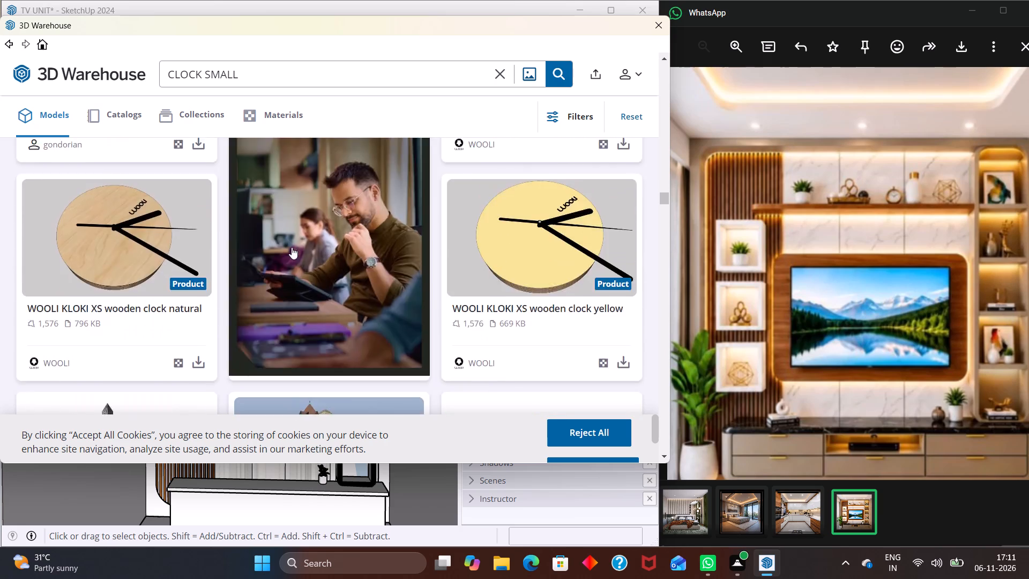
pyautogui.scroll(14, 292, 247)
pyautogui.scroll(15, 270, 221)
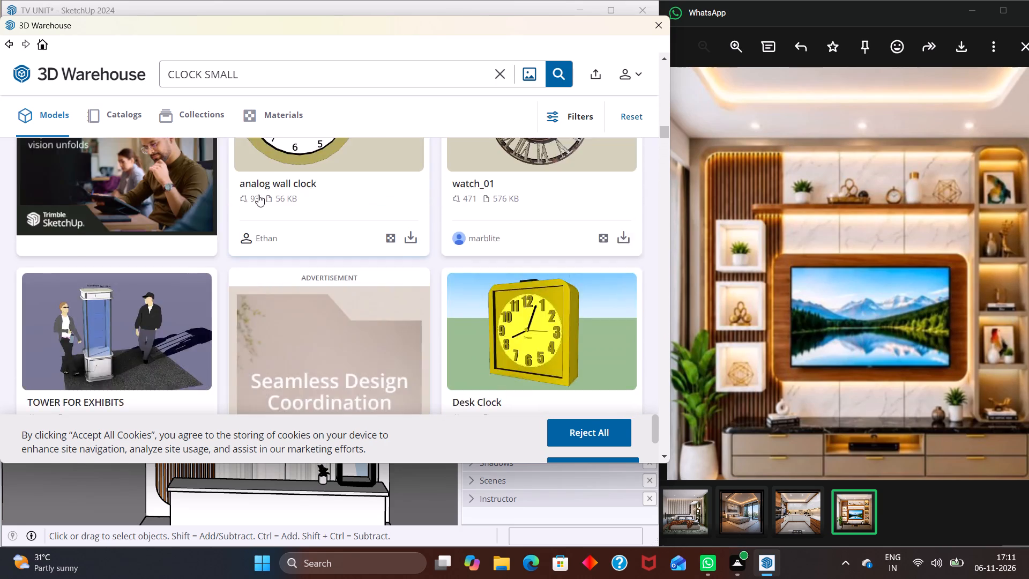
pyautogui.scroll(18, 258, 195)
# Load the Very small wooden desktop clock into the model and place it on the wooden shelf above the TV, beside the potted plant.
pyautogui.scroll(-6, 258, 195)
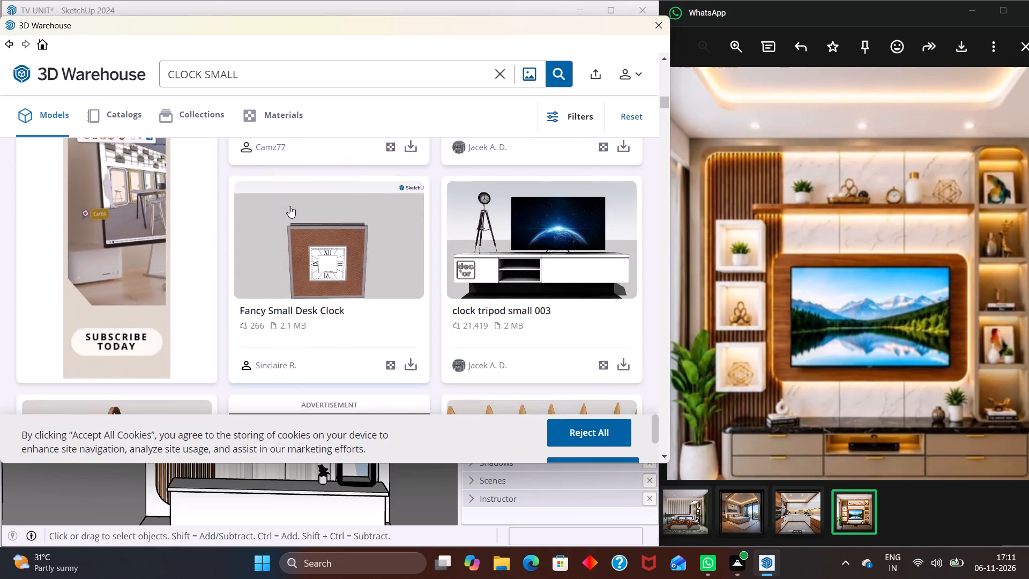
pyautogui.scroll(-2, 289, 206)
pyautogui.click(205, 254)
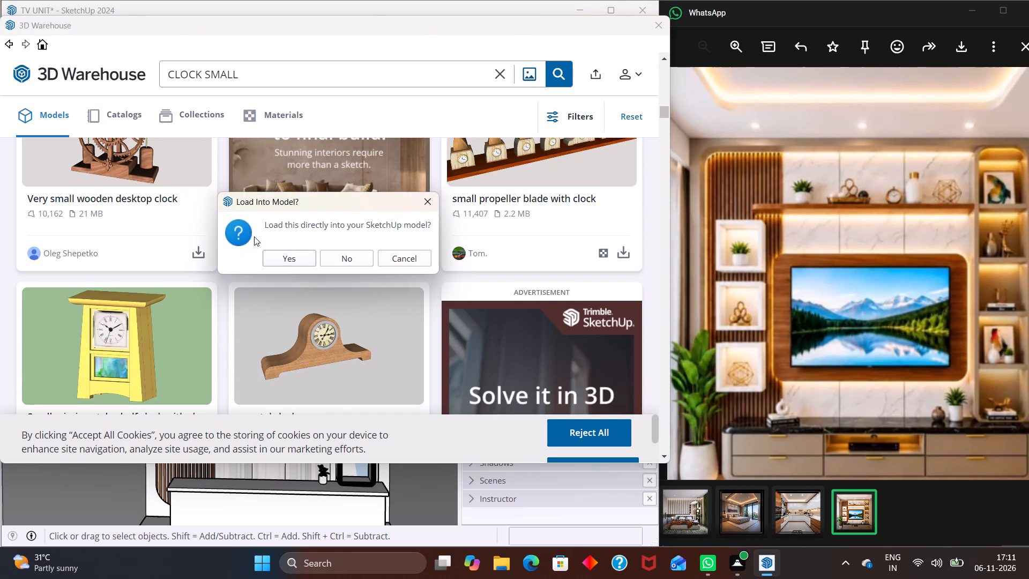
pyautogui.click(287, 260)
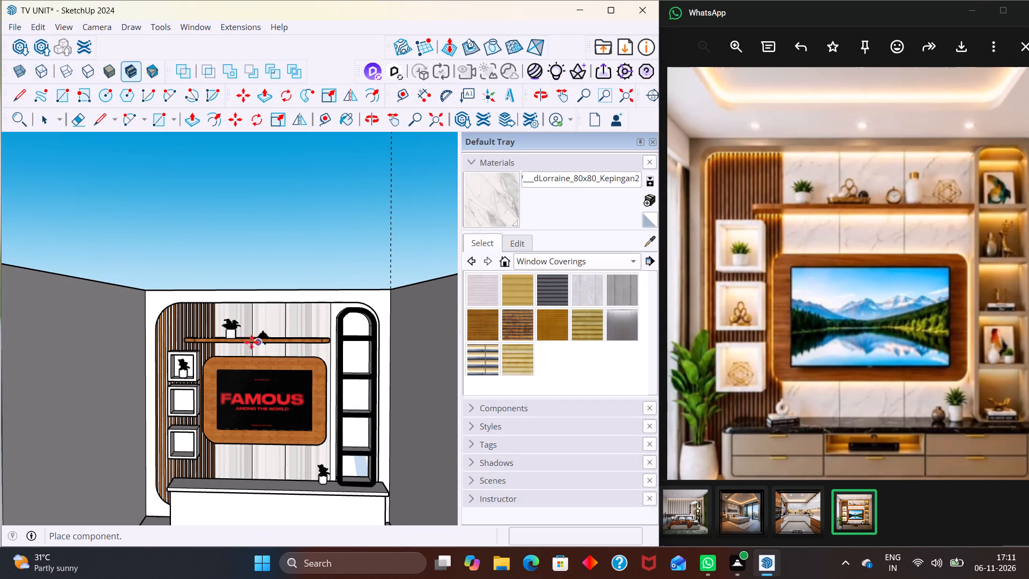
pyautogui.scroll(10, 258, 340)
pyautogui.moveTo(250, 333); pyautogui.dragTo(233, 451, button='middle')
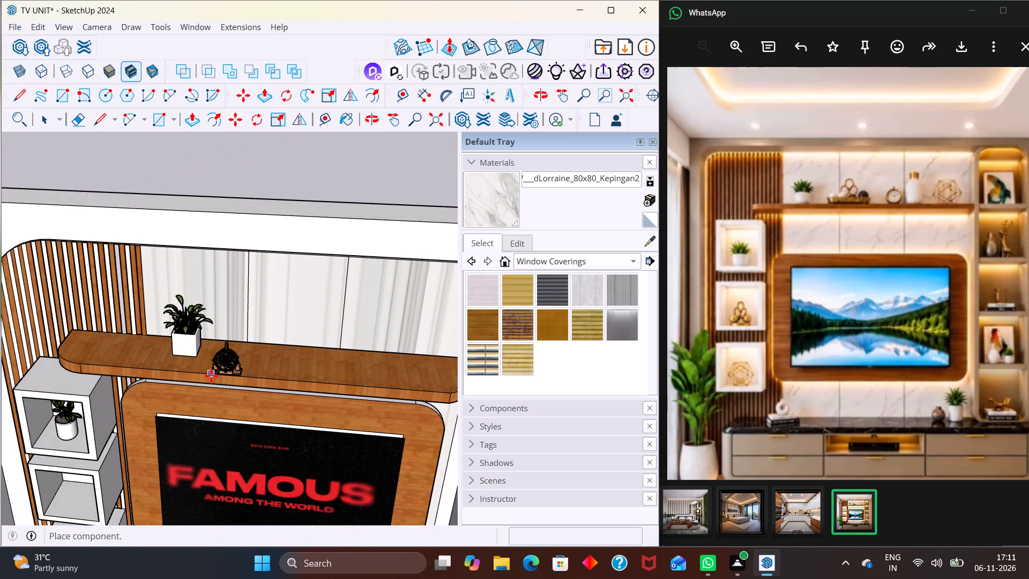
pyautogui.click(317, 373)
pyautogui.scroll(-3, 397, 298)
pyautogui.press('space')
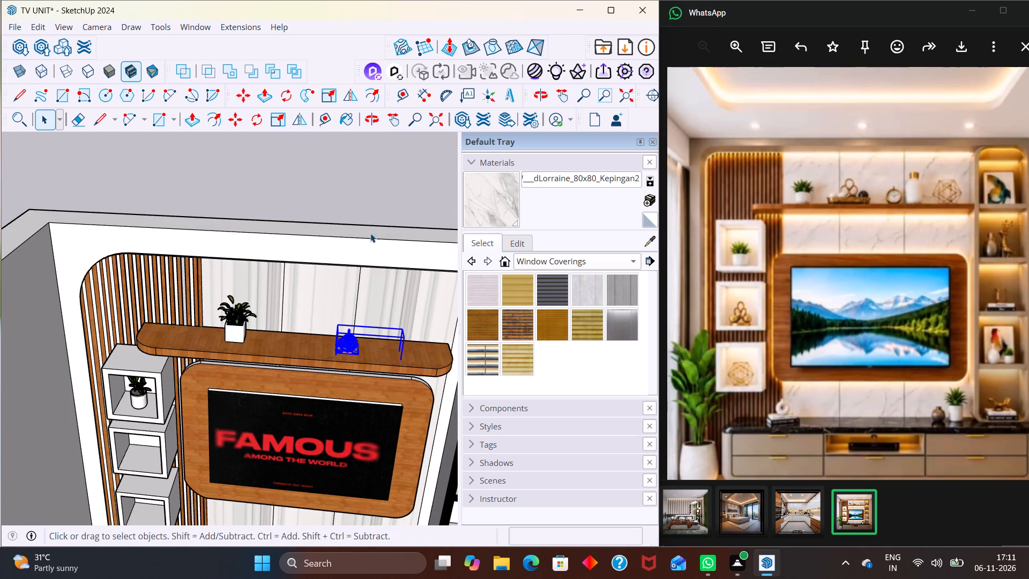
pyautogui.click(375, 201)
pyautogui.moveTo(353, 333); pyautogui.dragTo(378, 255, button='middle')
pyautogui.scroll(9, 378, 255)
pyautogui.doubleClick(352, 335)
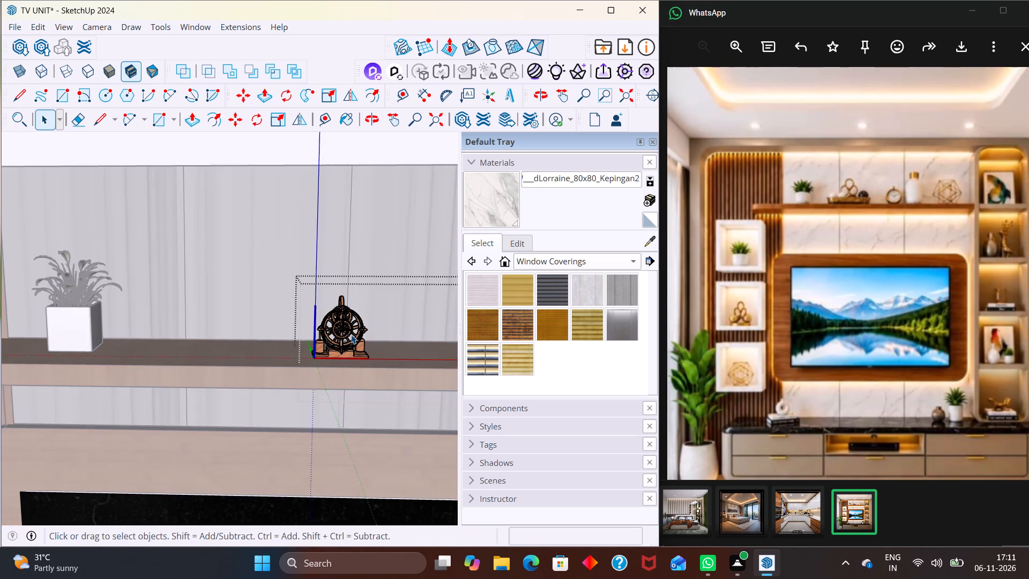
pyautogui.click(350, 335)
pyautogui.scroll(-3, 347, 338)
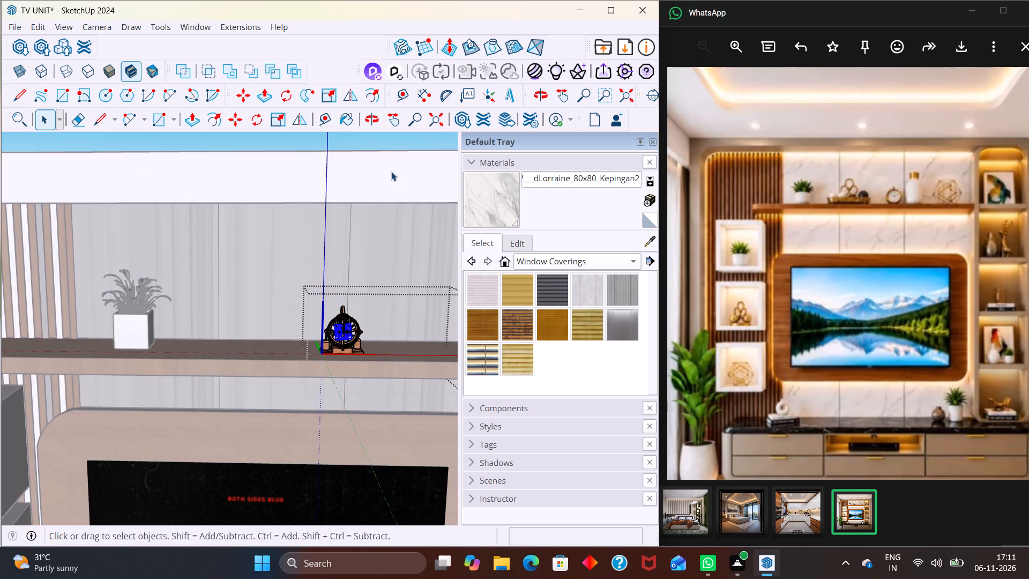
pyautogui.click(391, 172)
# Enlarge the wooden clock by about 2.34 along green and 1.27 along blue, and stretch it along the red axis.
pyautogui.click(353, 319)
pyautogui.press('s')
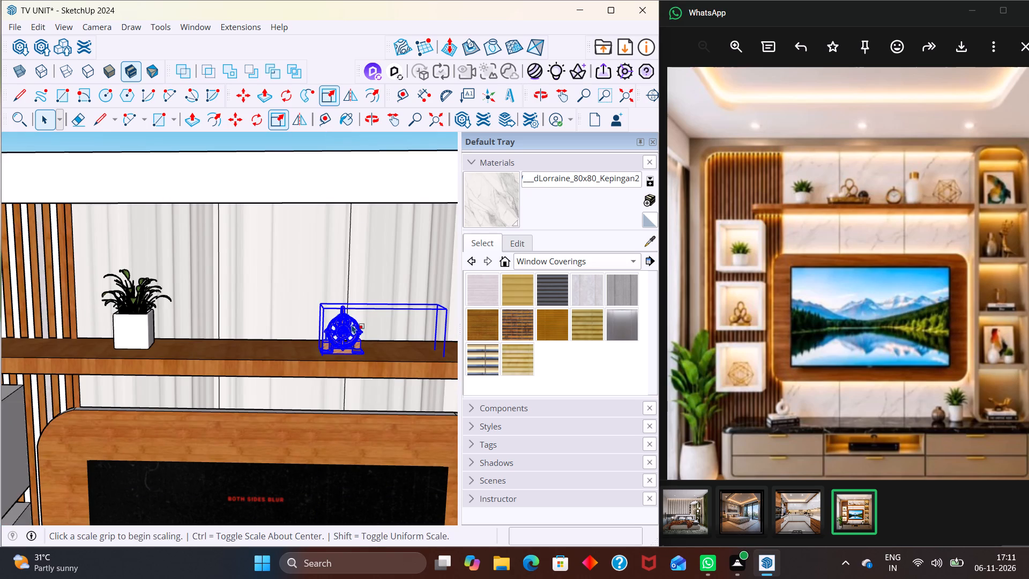
pyautogui.scroll(3, 341, 330)
pyautogui.click(390, 294)
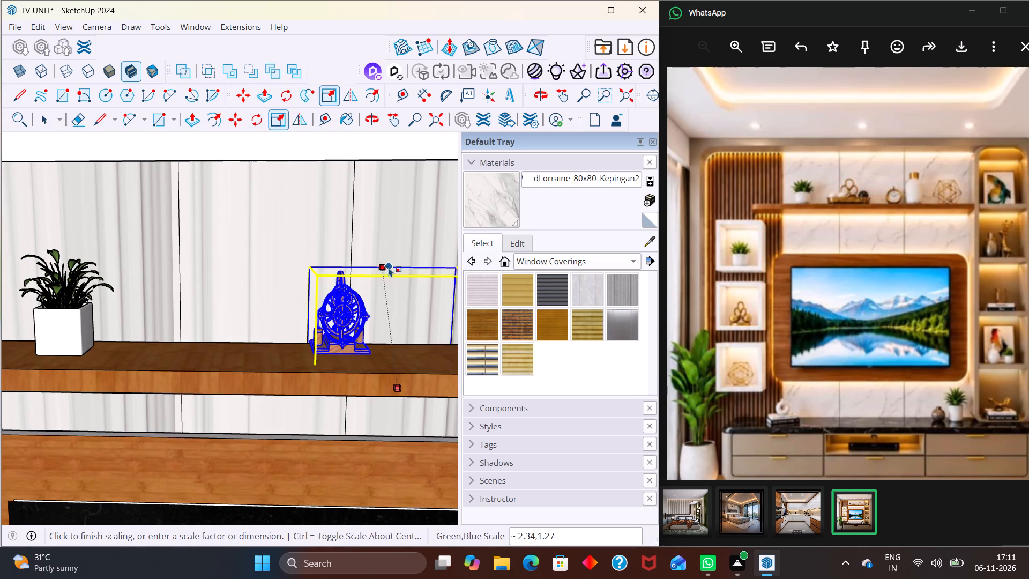
pyautogui.click(395, 268)
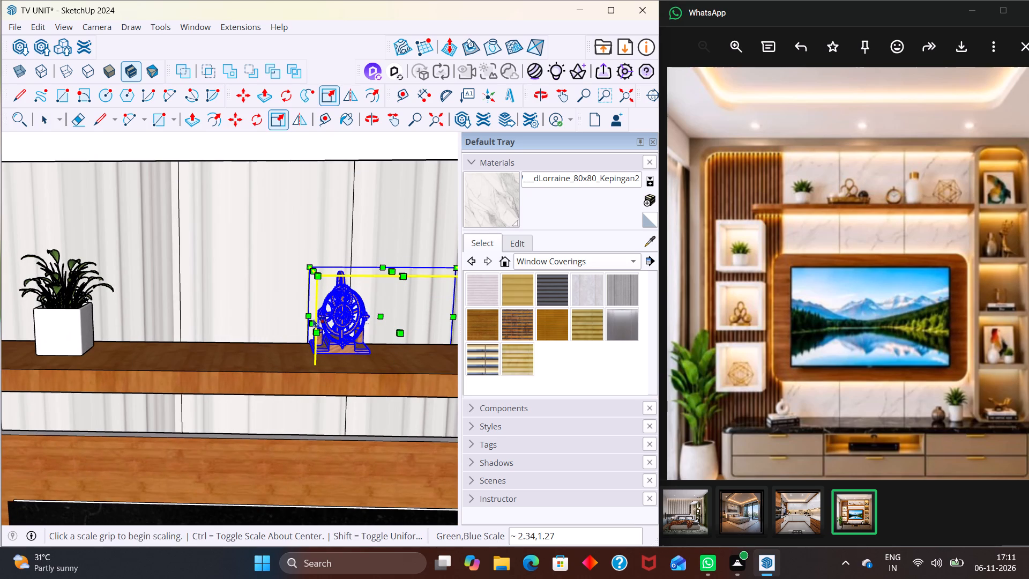
pyautogui.click(312, 320)
pyautogui.click(283, 320)
pyautogui.scroll(-3, 311, 318)
pyautogui.press('space')
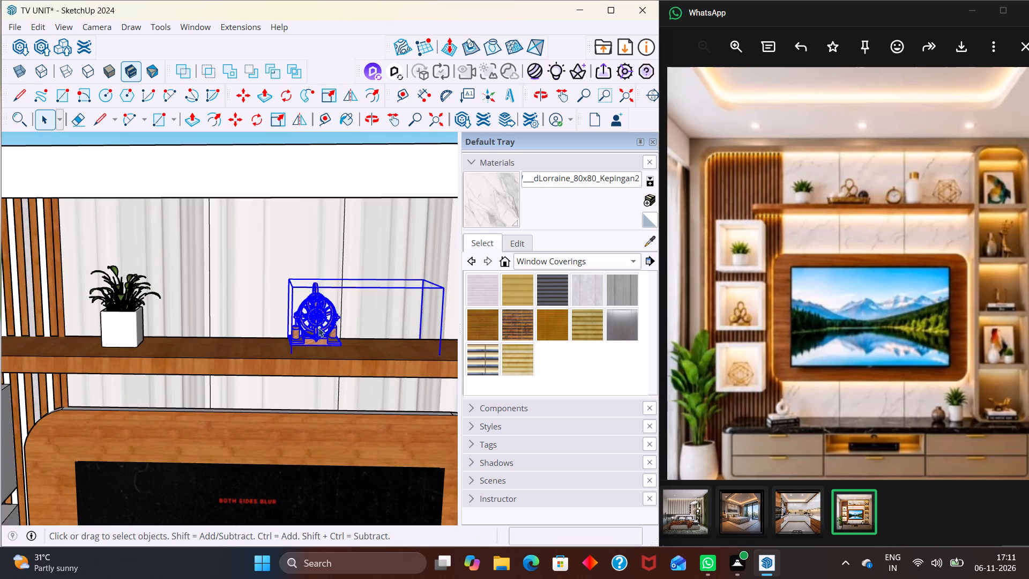
pyautogui.scroll(-5, 320, 314)
pyautogui.click(360, 161)
# Move the wooden clock slightly forward towards the front edge of the shelf above the TV.
pyautogui.scroll(9, 304, 353)
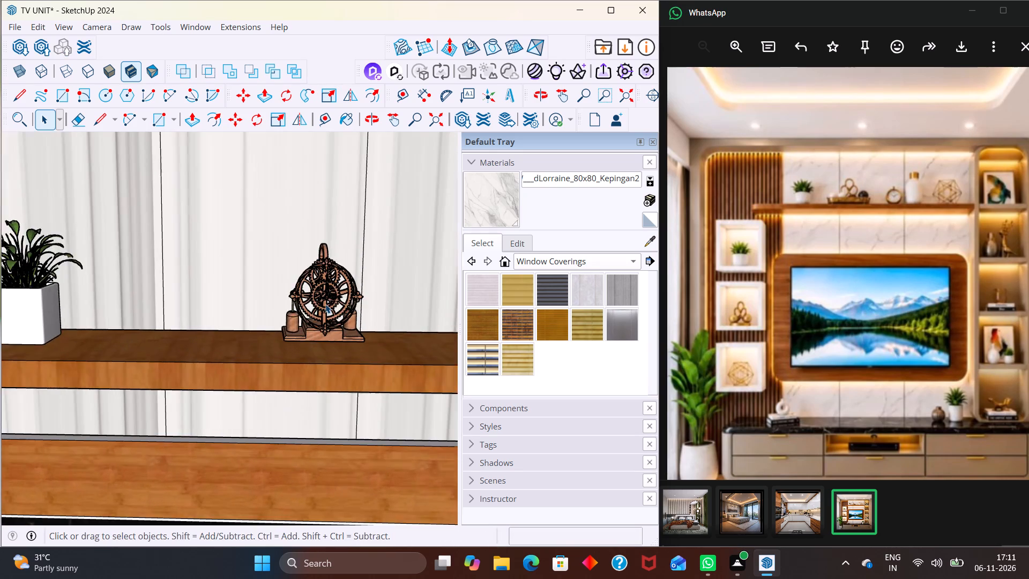
pyautogui.moveTo(329, 305); pyautogui.dragTo(258, 329, button='middle')
pyautogui.scroll(-3, 296, 301)
pyautogui.moveTo(309, 316); pyautogui.dragTo(234, 321, button='middle')
pyautogui.scroll(4, 234, 321)
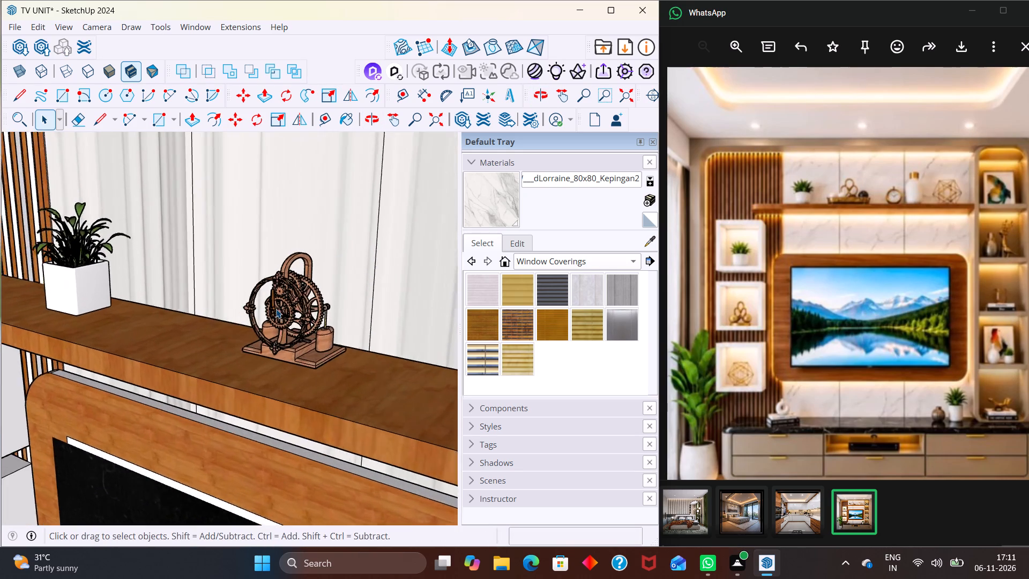
pyautogui.scroll(4, 276, 309)
pyautogui.click(304, 351)
pyautogui.click(272, 321)
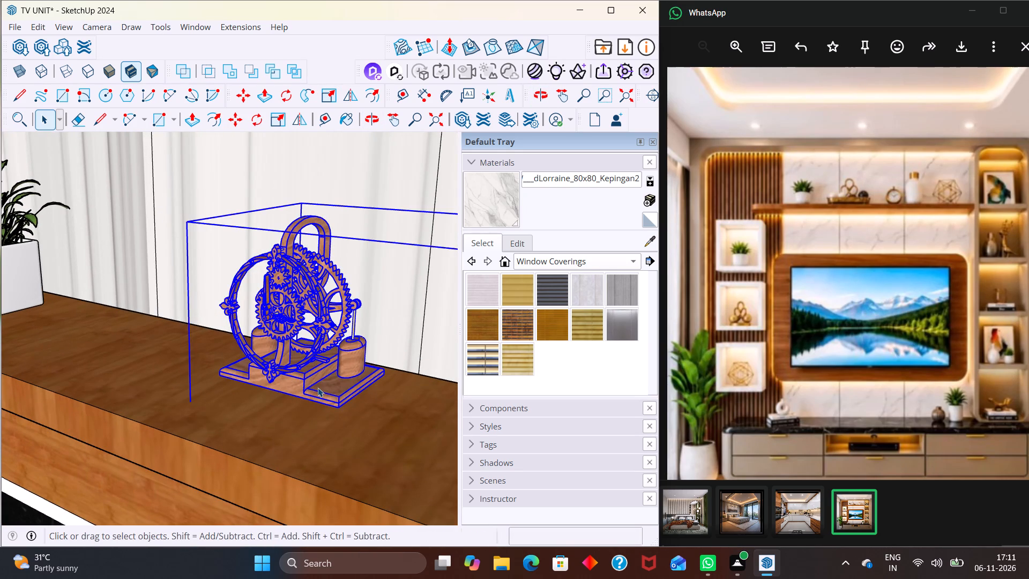
pyautogui.press('m')
pyautogui.click(331, 410)
pyautogui.click(314, 430)
pyautogui.press('space')
# Widen the wooden clock along the red axis by a scale factor of 1.14.
pyautogui.scroll(-8, 303, 359)
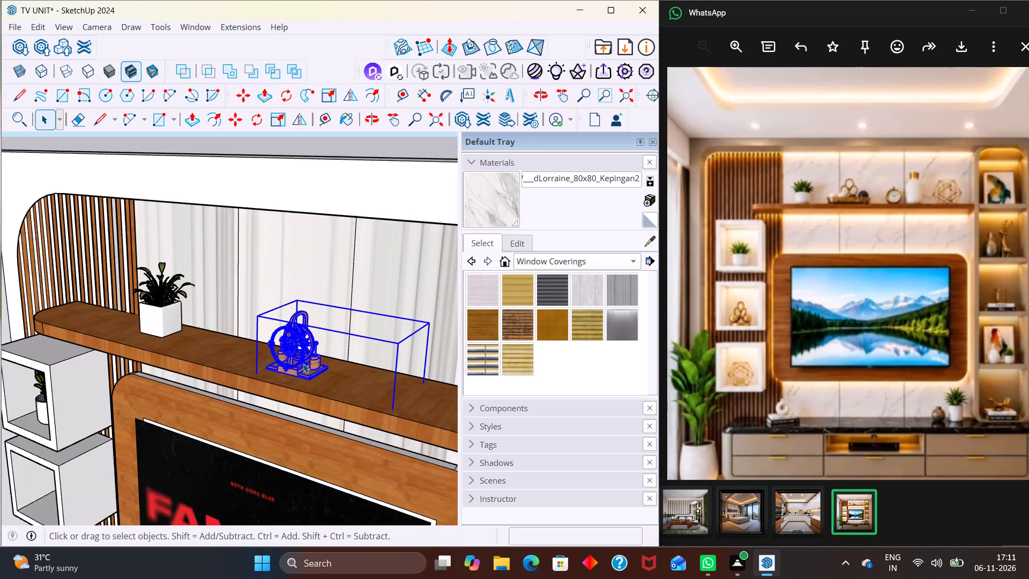
pyautogui.scroll(-5, 303, 363)
pyautogui.press('s')
pyautogui.scroll(7, 294, 371)
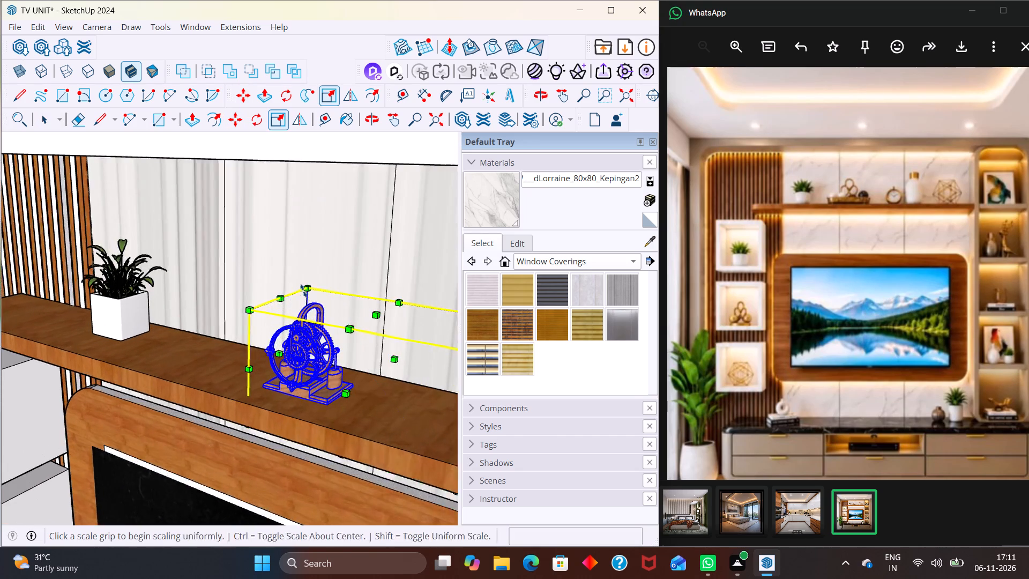
pyautogui.scroll(3, 303, 291)
pyautogui.click(267, 370)
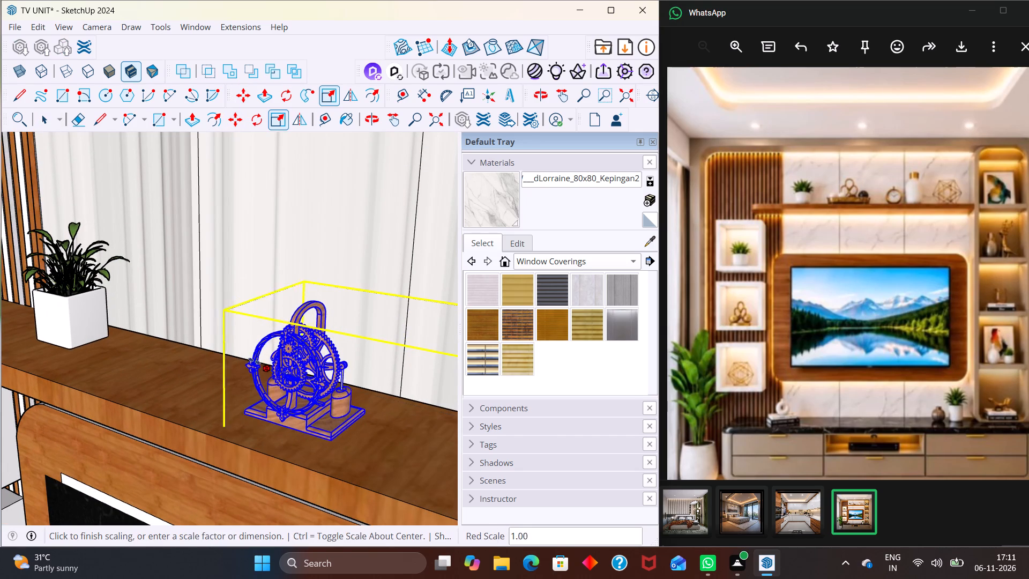
pyautogui.click(243, 353)
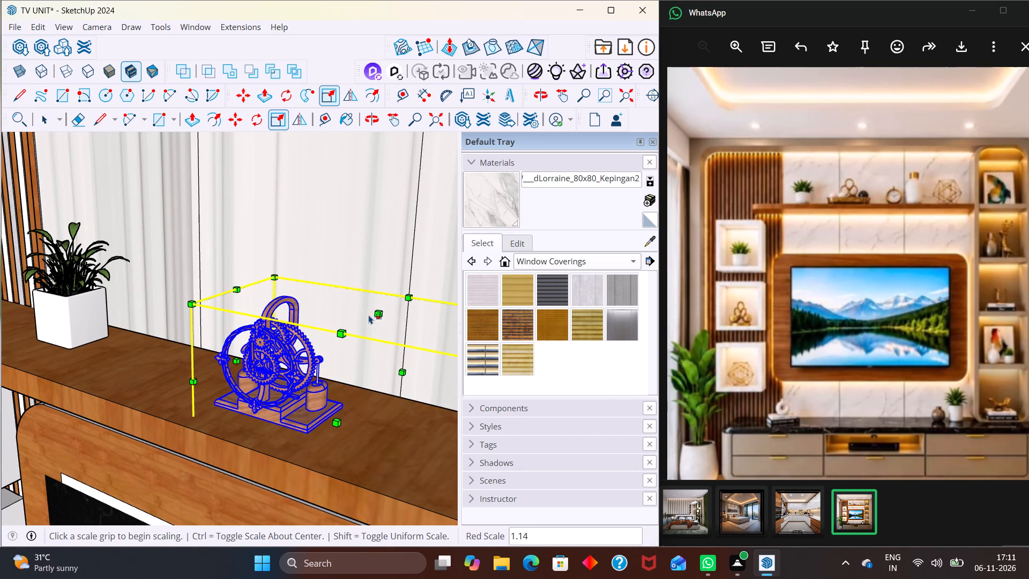
# Increase the wooden clock's height along the blue axis by a scale factor of about 1.40.
pyautogui.click(369, 315)
pyautogui.click(376, 312)
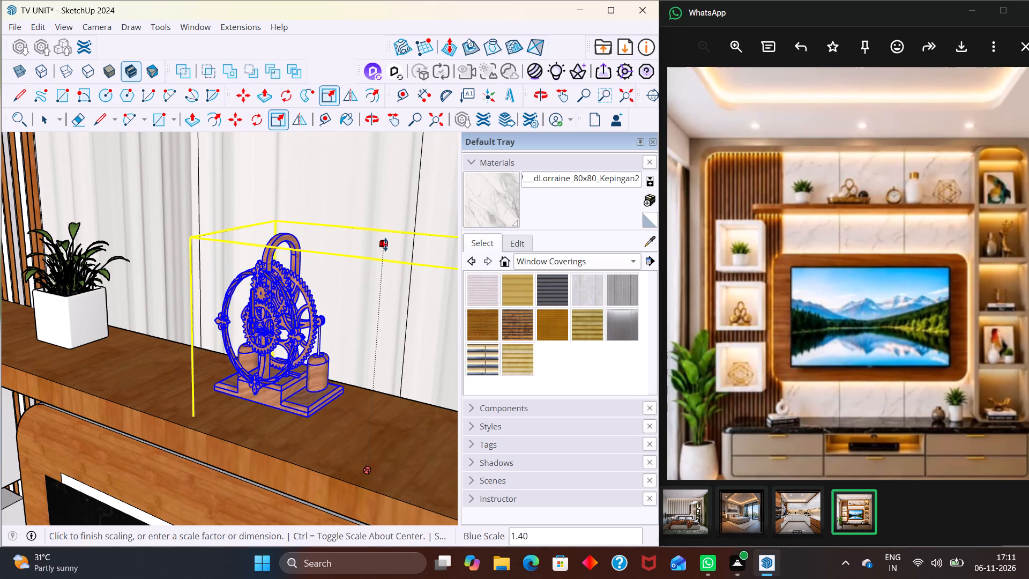
pyautogui.click(385, 244)
pyautogui.scroll(-4, 363, 263)
pyautogui.moveTo(350, 326); pyautogui.dragTo(476, 296, button='middle')
pyautogui.scroll(-3, 378, 308)
pyautogui.press('space')
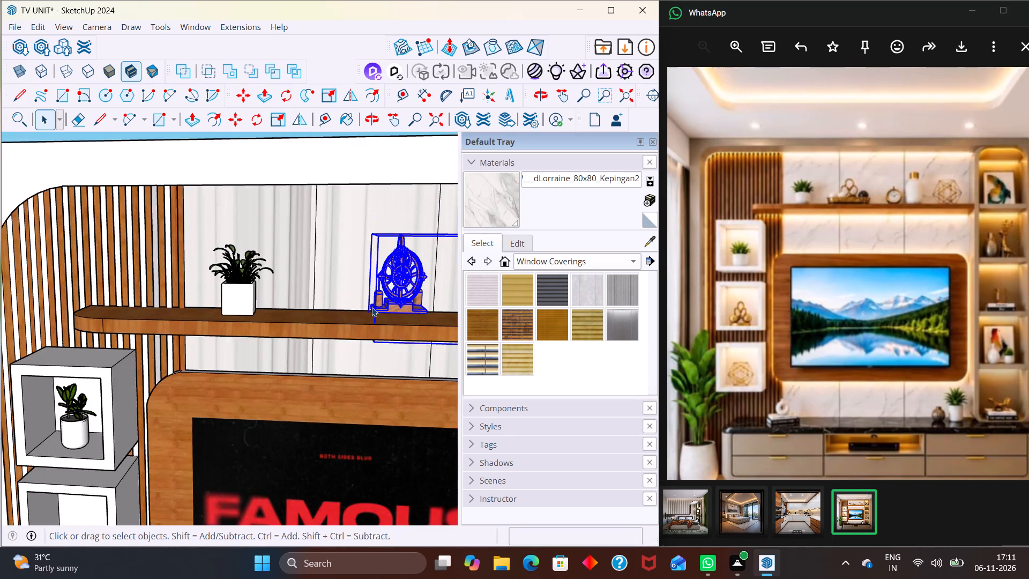
pyautogui.scroll(-5, 372, 297)
pyautogui.click(377, 170)
# Search 3D Warehouse for SMALL BOTTELS.
pyautogui.scroll(7, 394, 368)
pyautogui.moveTo(414, 285); pyautogui.dragTo(339, 322, button='middle')
pyautogui.scroll(1, 330, 325)
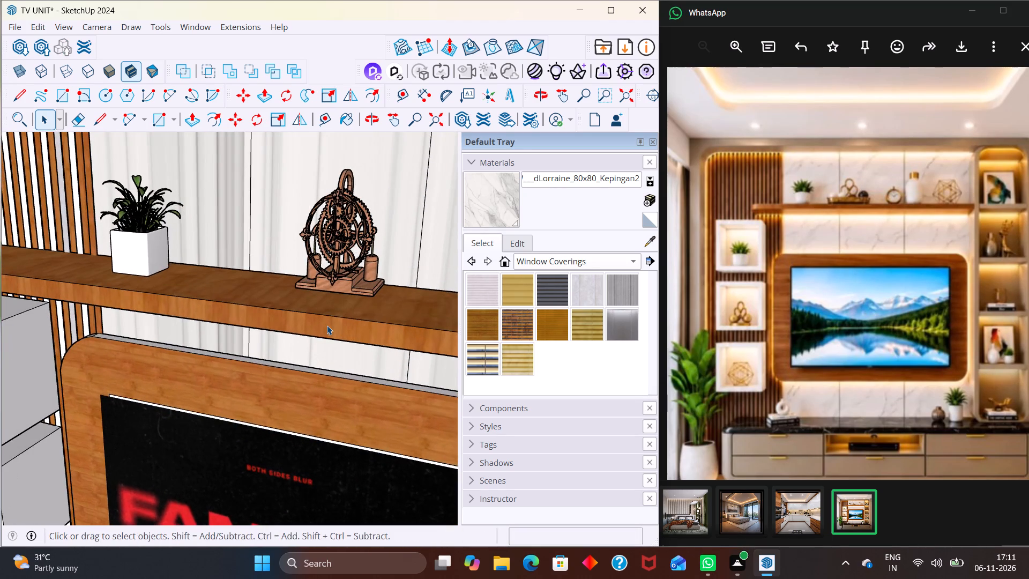
pyautogui.scroll(-1, 326, 325)
pyautogui.moveTo(321, 281); pyautogui.dragTo(257, 288, button='middle')
pyautogui.scroll(-11, 279, 277)
pyautogui.moveTo(310, 315); pyautogui.dragTo(434, 298, button='middle')
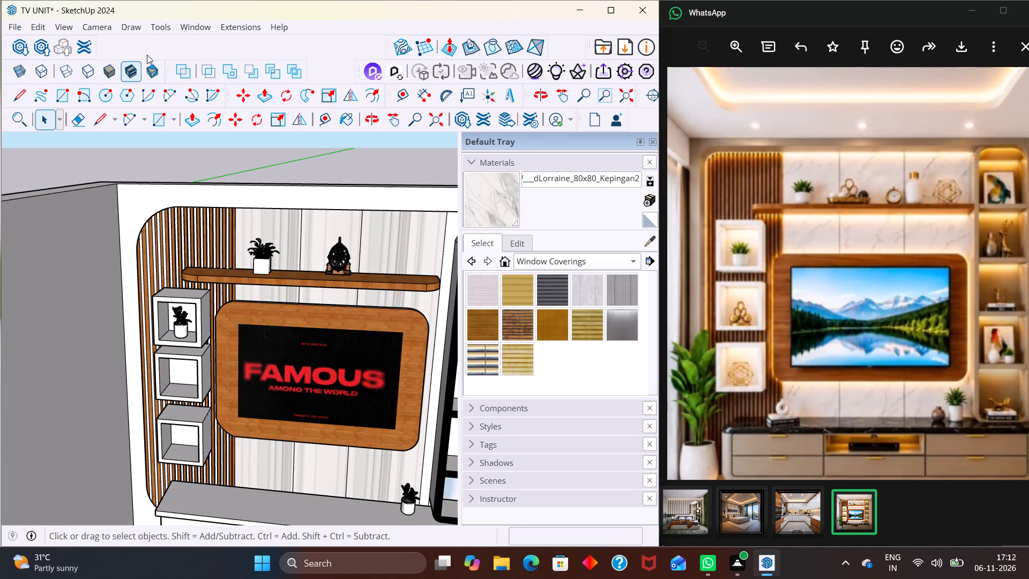
pyautogui.click(21, 42)
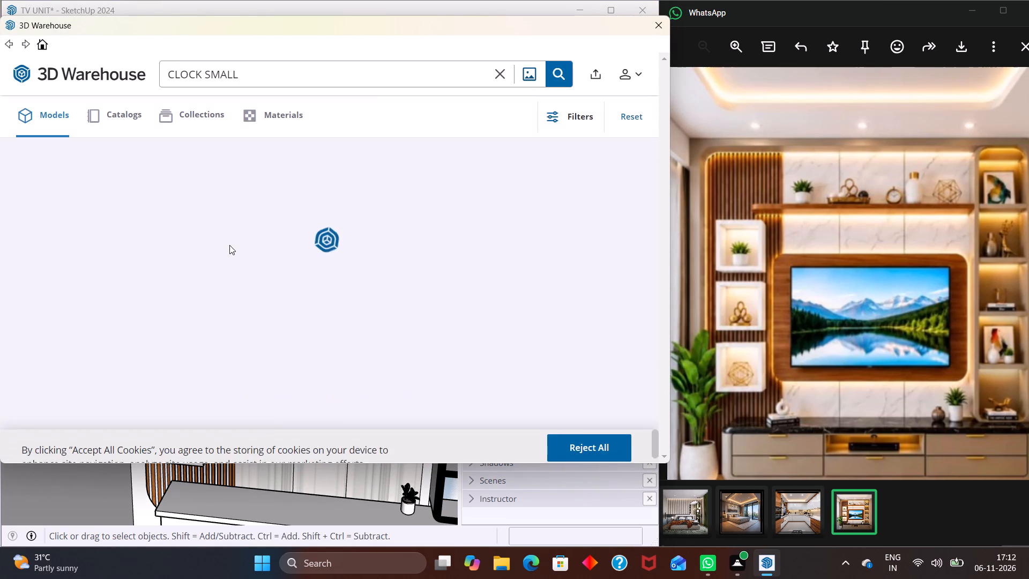
pyautogui.click(264, 66)
pyautogui.press('BackSpace')
pyautogui.press('BackSpace')
pyautogui.press('BackSpace')
pyautogui.press('BackSpace')
pyautogui.press('BackSpace')
pyautogui.press('BackSpace')
pyautogui.press('BackSpace')
pyautogui.press('BackSpace')
pyautogui.press('BackSpace')
pyautogui.press('BackSpace')
pyautogui.press('BackSpace')
pyautogui.press('BackSpace')
pyautogui.press('BackSpace')
pyautogui.press('BackSpace')
pyautogui.press('BackSpace')
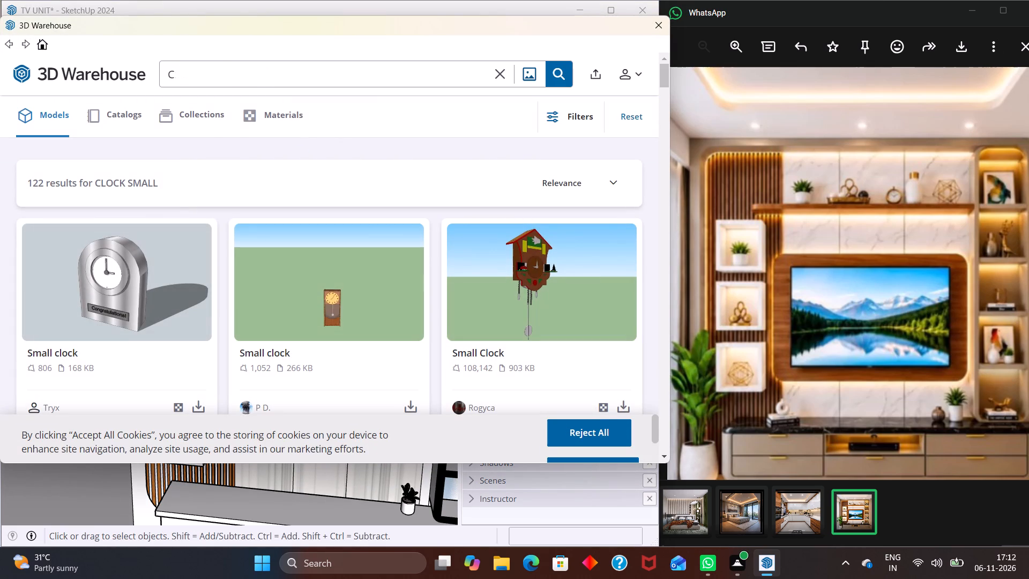
pyautogui.write('SMAAL')
pyautogui.press('space')
pyautogui.press('BackSpace')
pyautogui.press('BackSpace')
pyautogui.press('BackSpace')
pyautogui.write('LL BOTTELS')
pyautogui.press('Return')
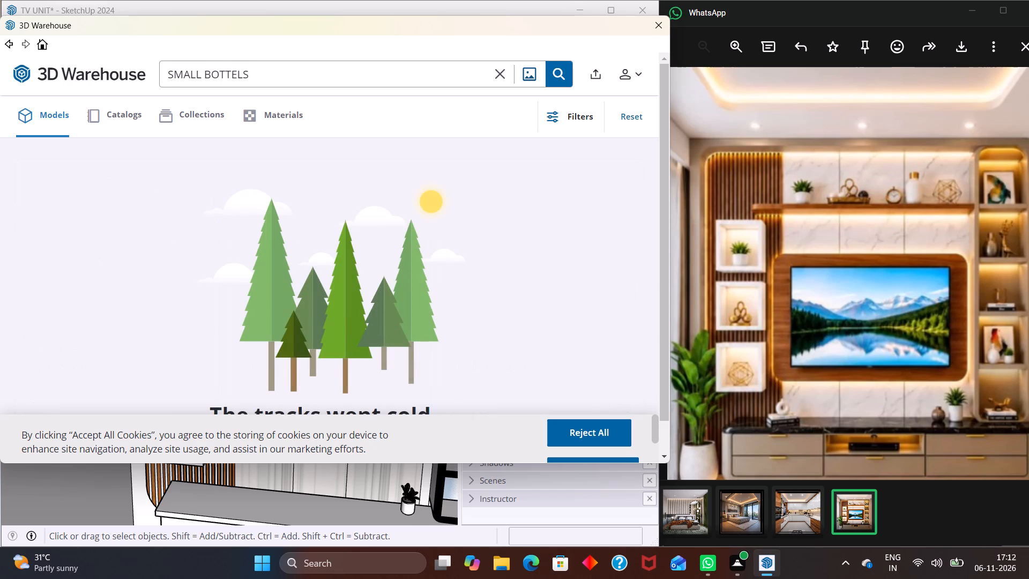
# Shorten the model search to BOTTELS and run it again.
pyautogui.click(203, 75)
pyautogui.press('BackSpace')
pyautogui.press('BackSpace')
pyautogui.press('BackSpace')
pyautogui.press('BackSpace')
pyautogui.press('BackSpace')
pyautogui.press('BackSpace')
pyautogui.press('BackSpace')
pyautogui.press('BackSpace')
pyautogui.press('BackSpace')
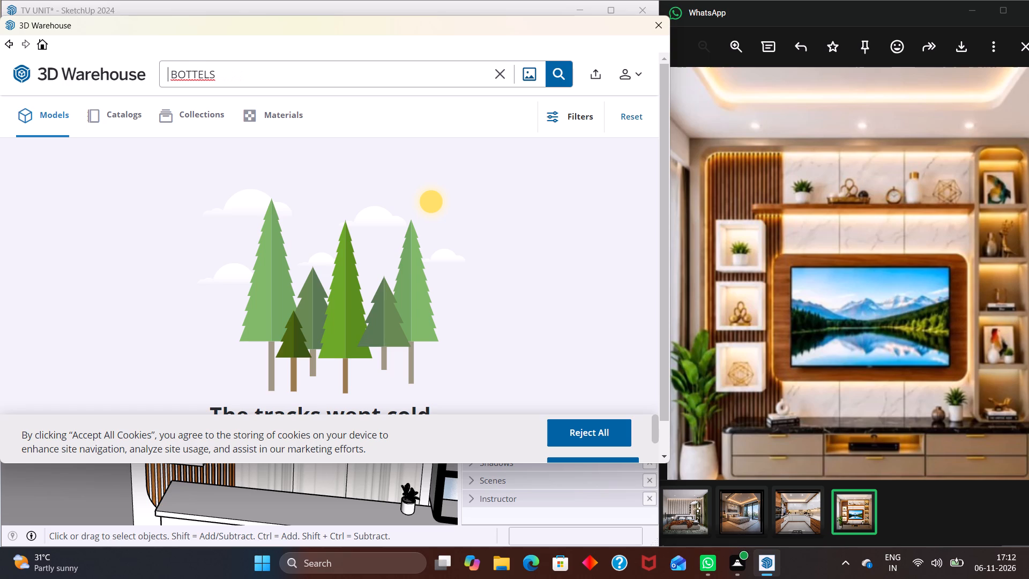
pyautogui.press('Return')
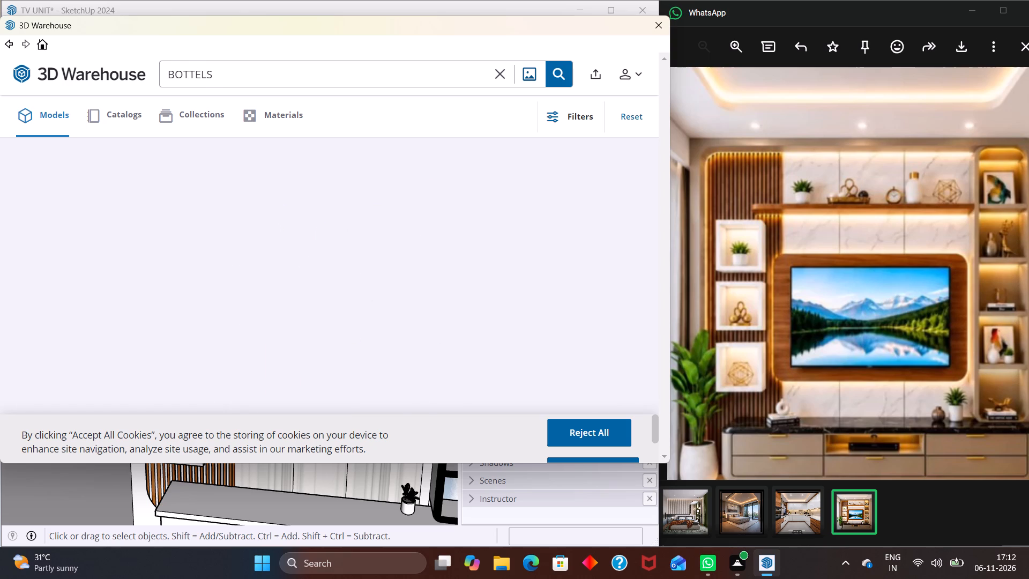
# Look through the bottle models for one suited to the shelf decoration in the reference picture.
pyautogui.scroll(-5, 177, 276)
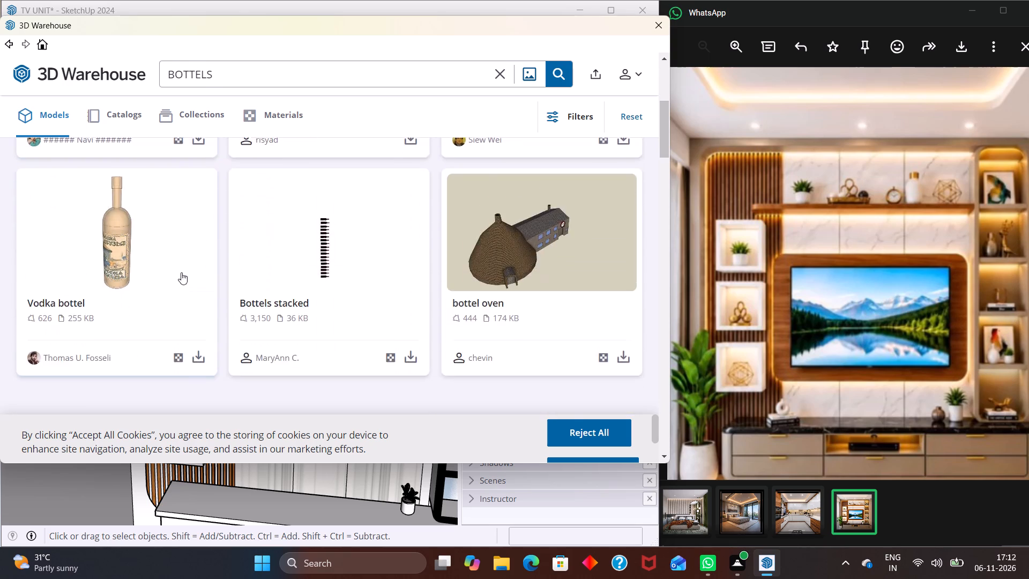
pyautogui.scroll(-1, 181, 272)
pyautogui.scroll(3, 192, 255)
pyautogui.scroll(-7, 201, 253)
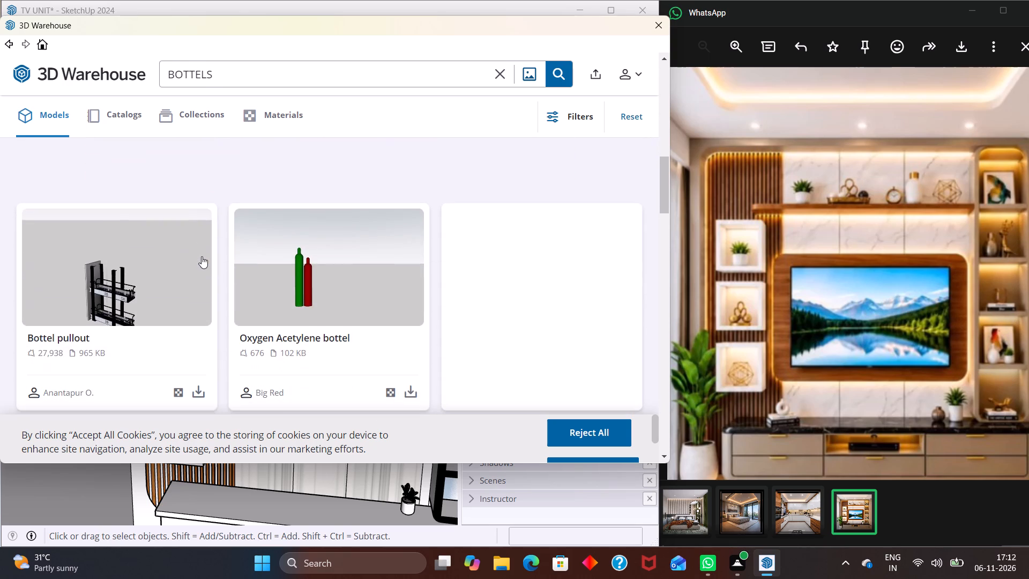
pyautogui.scroll(5, 202, 256)
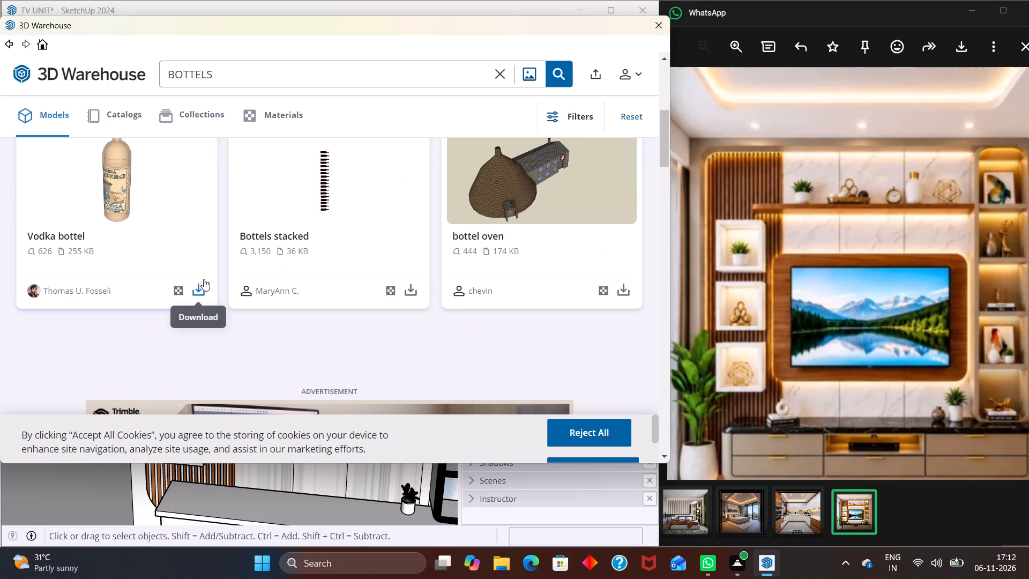
pyautogui.scroll(-15, 238, 242)
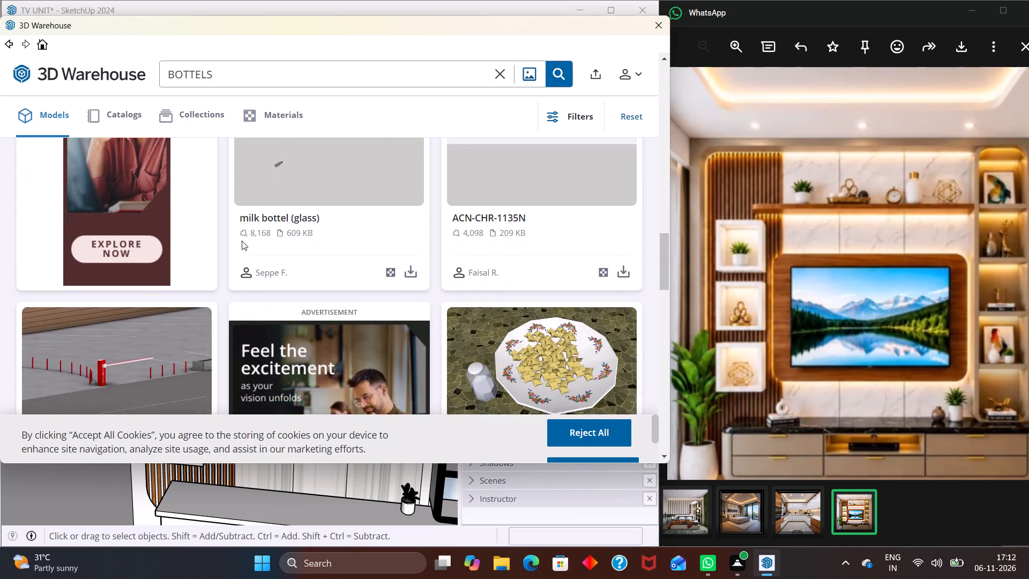
pyautogui.scroll(-9, 242, 241)
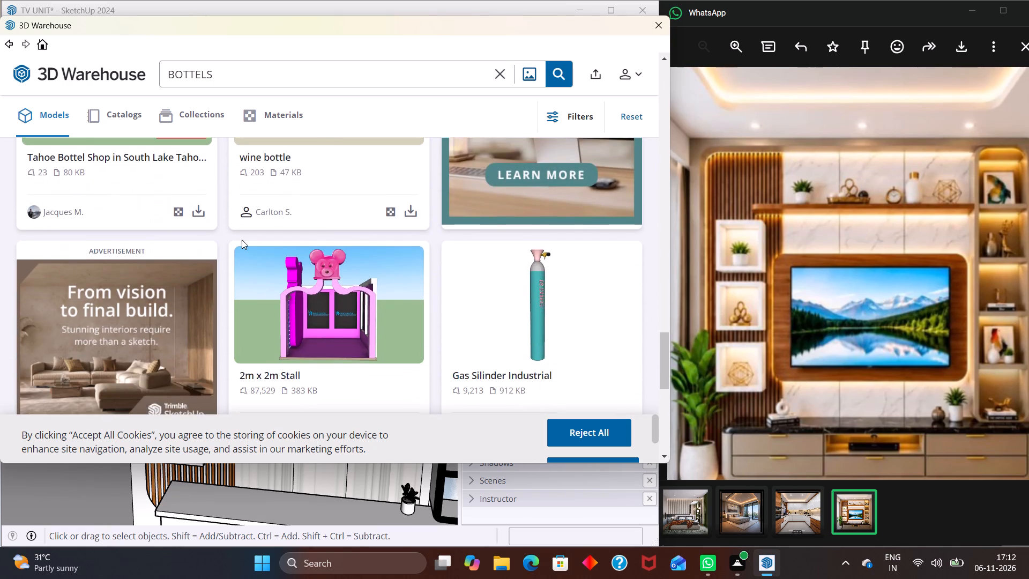
pyautogui.scroll(-13, 242, 240)
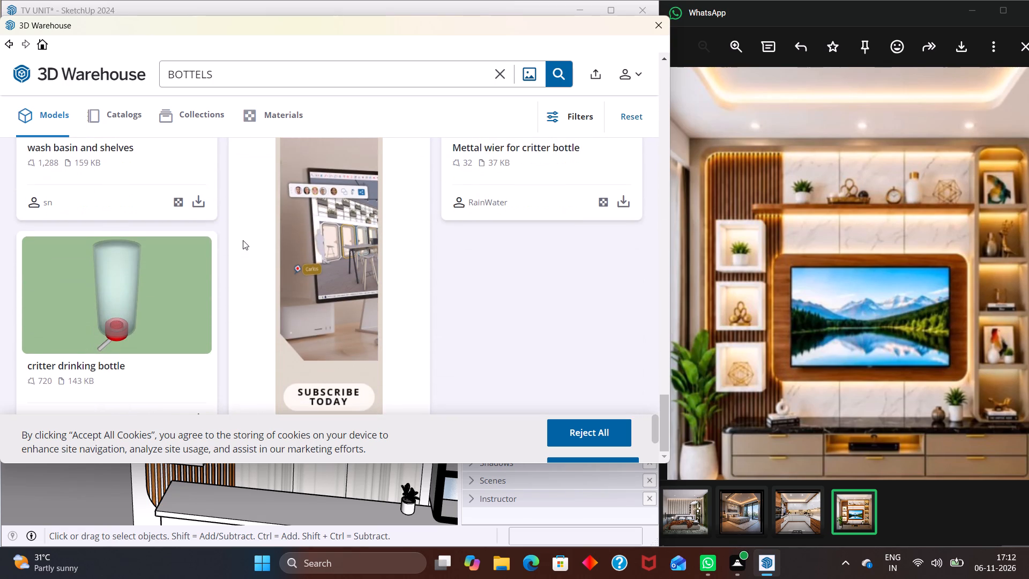
pyautogui.scroll(-2, 243, 240)
pyautogui.scroll(19, 243, 240)
pyautogui.scroll(4, 242, 237)
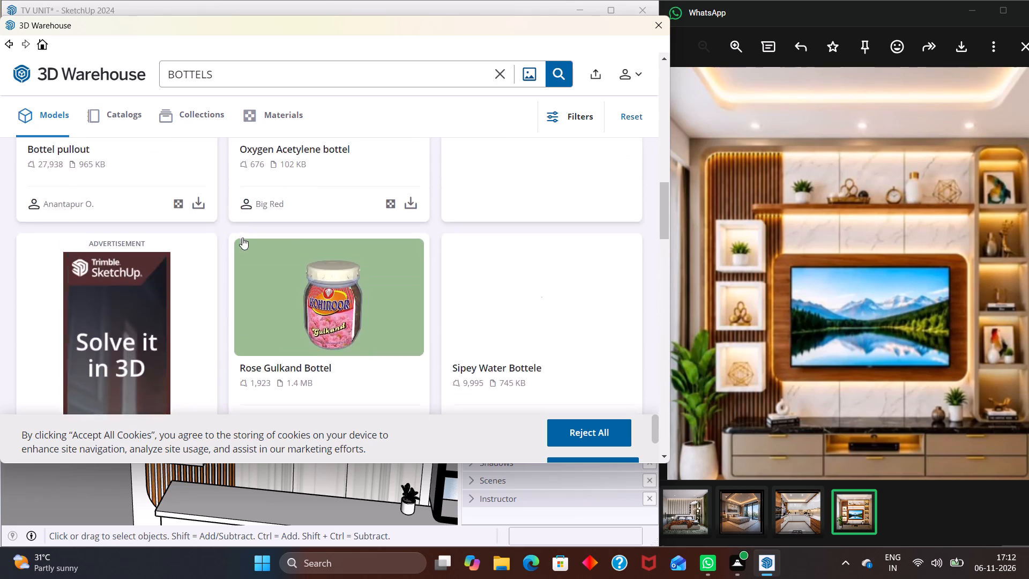
pyautogui.scroll(16, 242, 237)
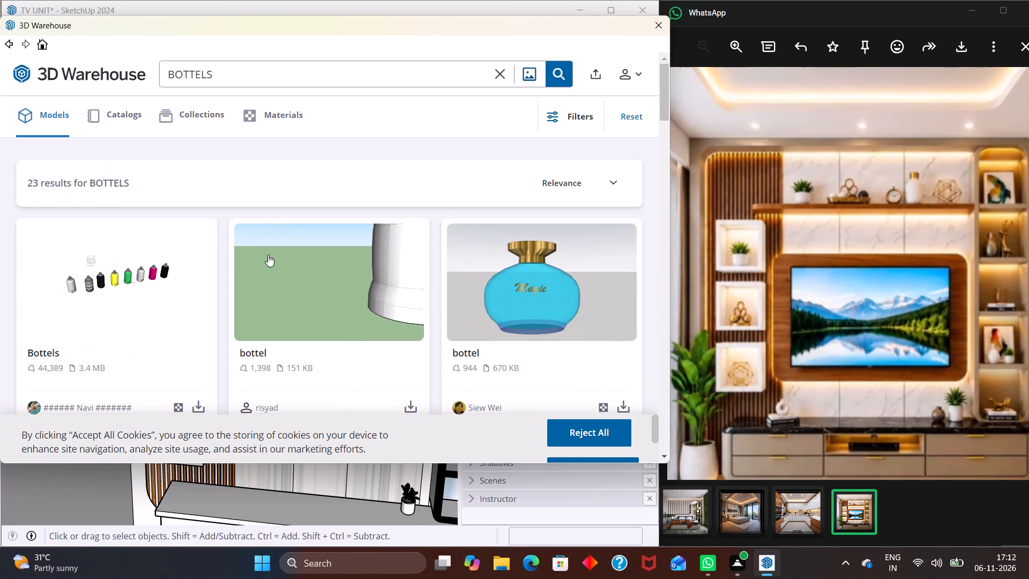
pyautogui.scroll(-2, 352, 253)
pyautogui.scroll(1, 224, 272)
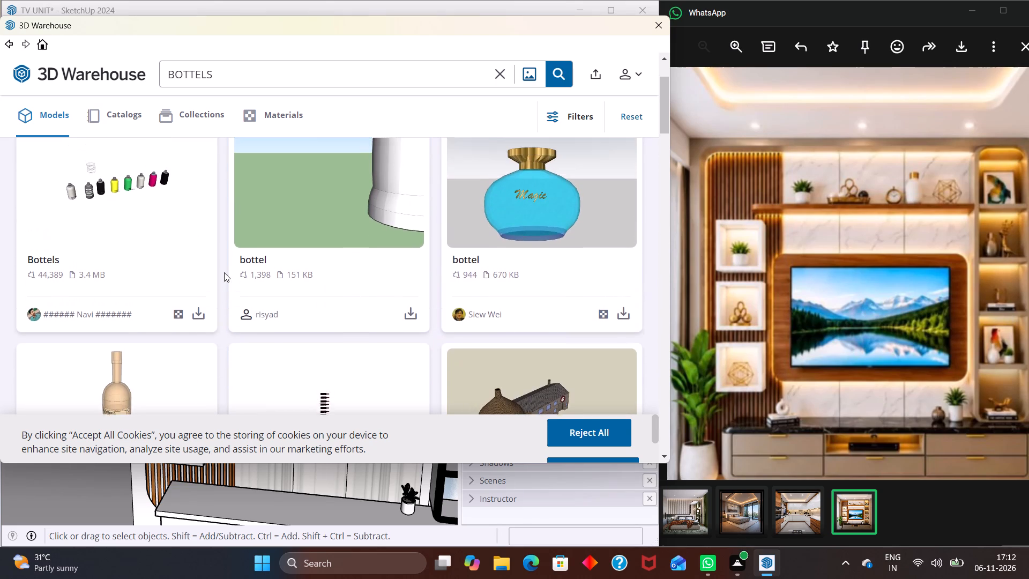
pyautogui.scroll(-3, 236, 267)
# Load the Vodka bottel model into the scene and place it on the wooden shelf above the TV, beside the clock.
pyautogui.click(203, 351)
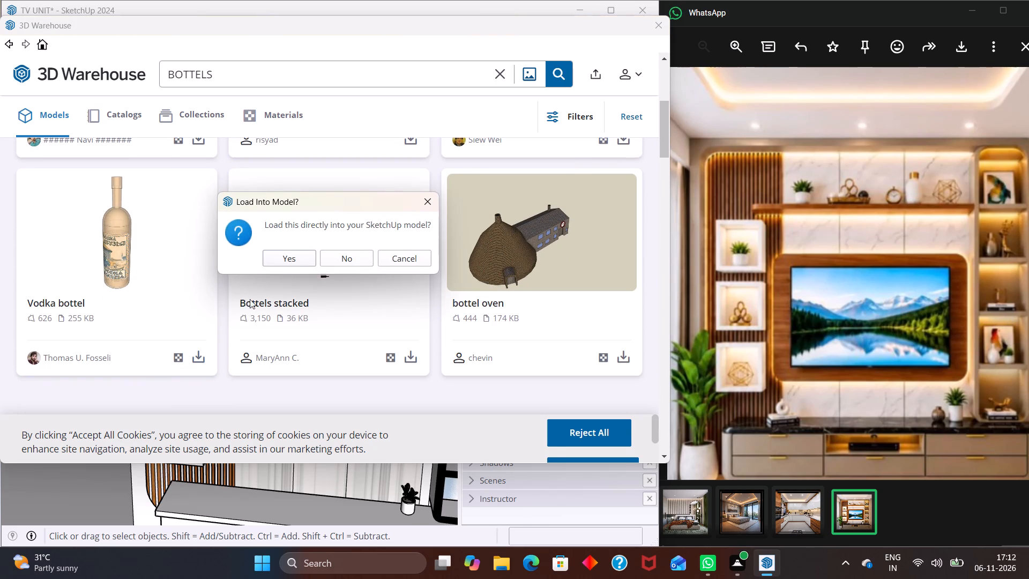
pyautogui.click(282, 259)
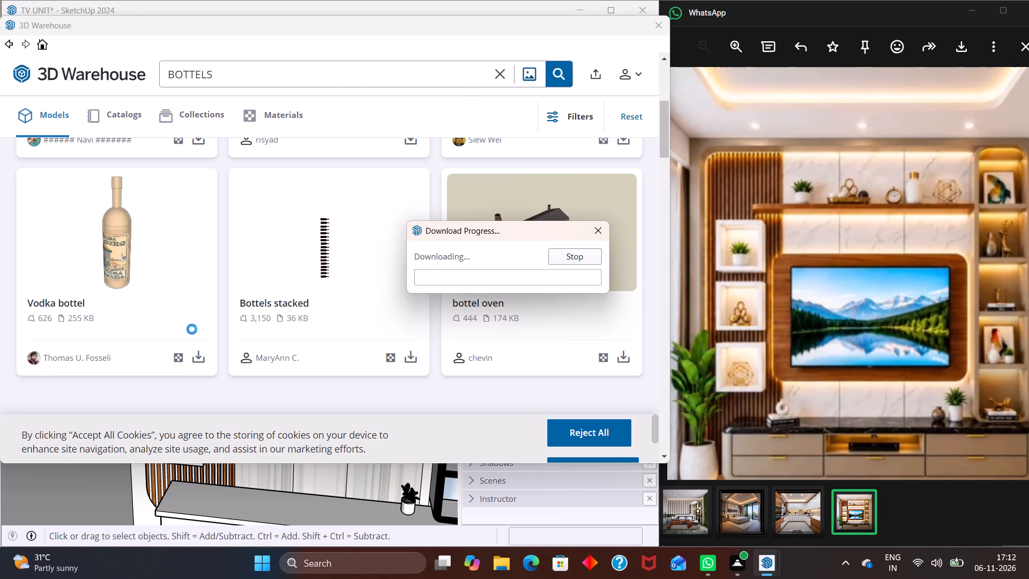
pyautogui.click(473, 312)
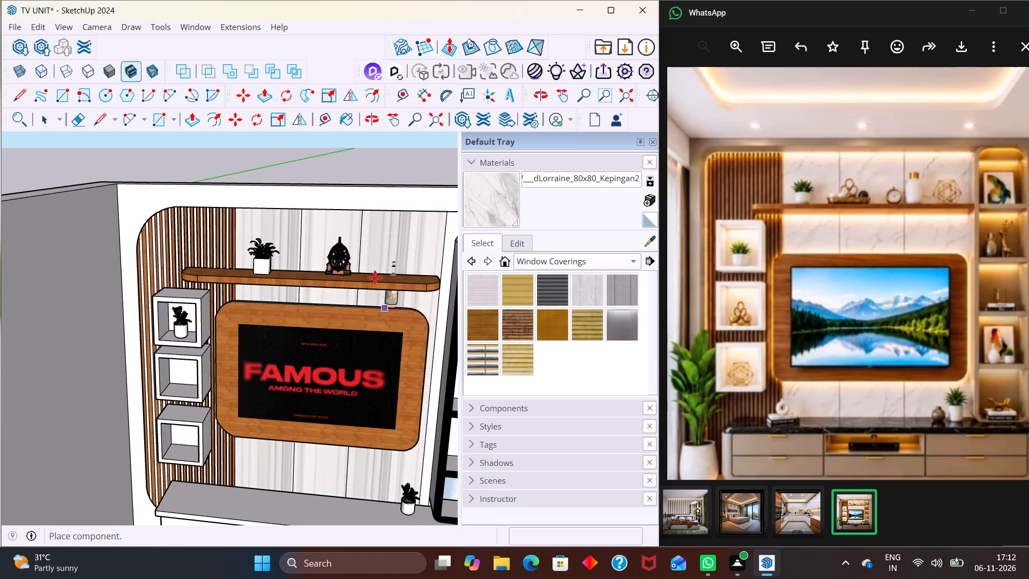
pyautogui.scroll(2, 362, 276)
pyautogui.moveTo(304, 435); pyautogui.dragTo(264, 493, button='middle')
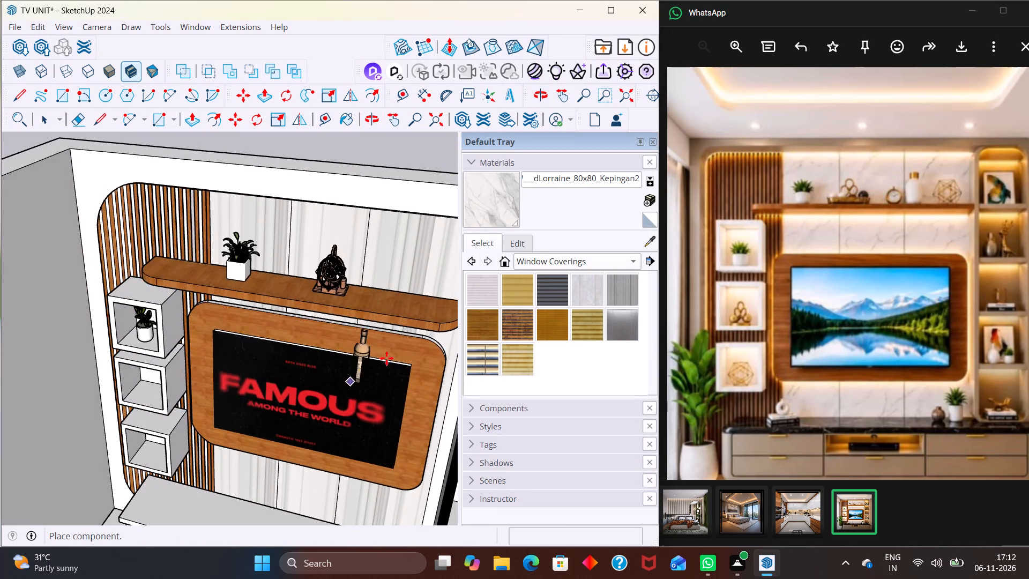
pyautogui.moveTo(386, 363); pyautogui.dragTo(342, 458, button='middle')
pyautogui.scroll(3, 329, 406)
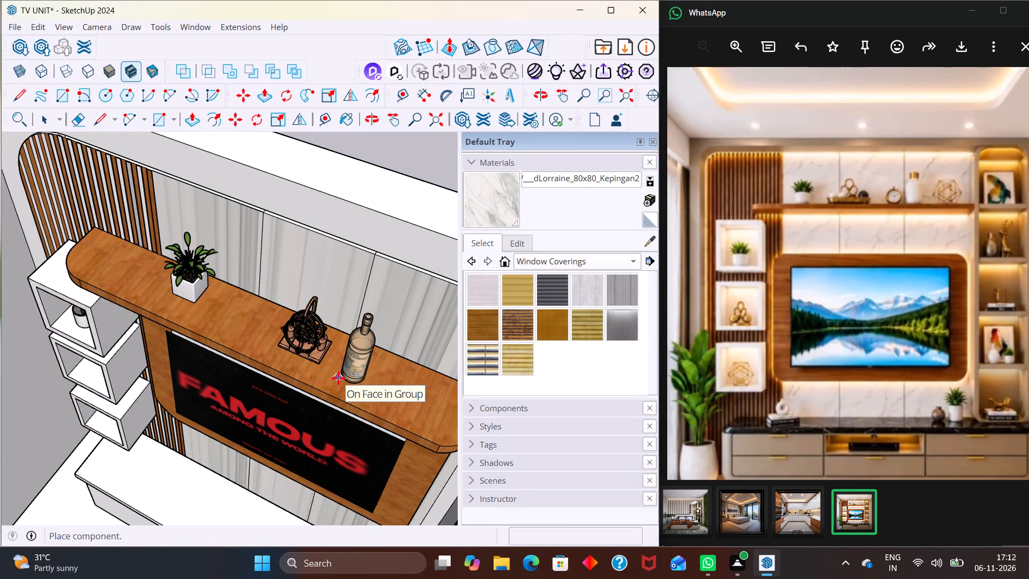
pyautogui.click(327, 380)
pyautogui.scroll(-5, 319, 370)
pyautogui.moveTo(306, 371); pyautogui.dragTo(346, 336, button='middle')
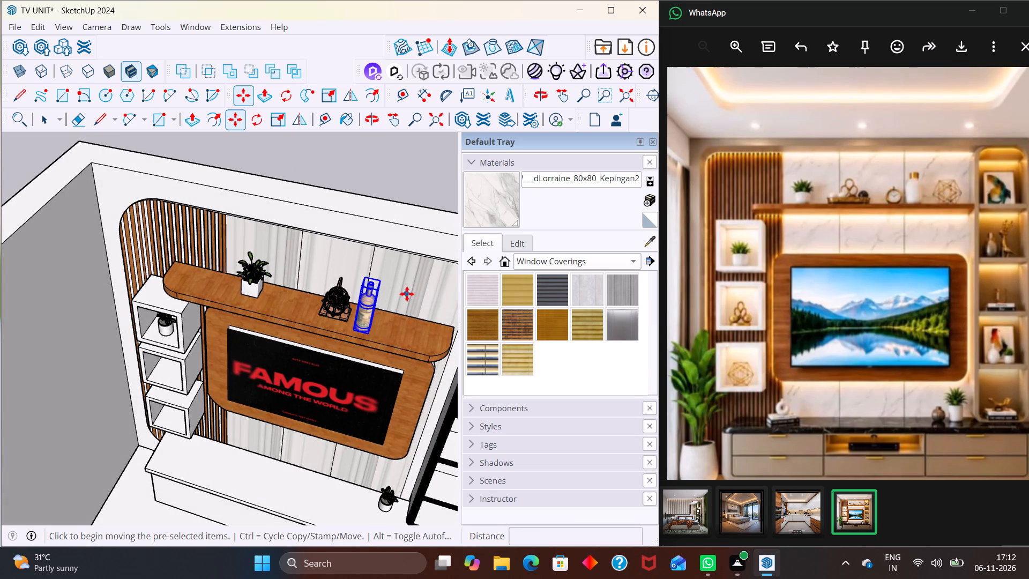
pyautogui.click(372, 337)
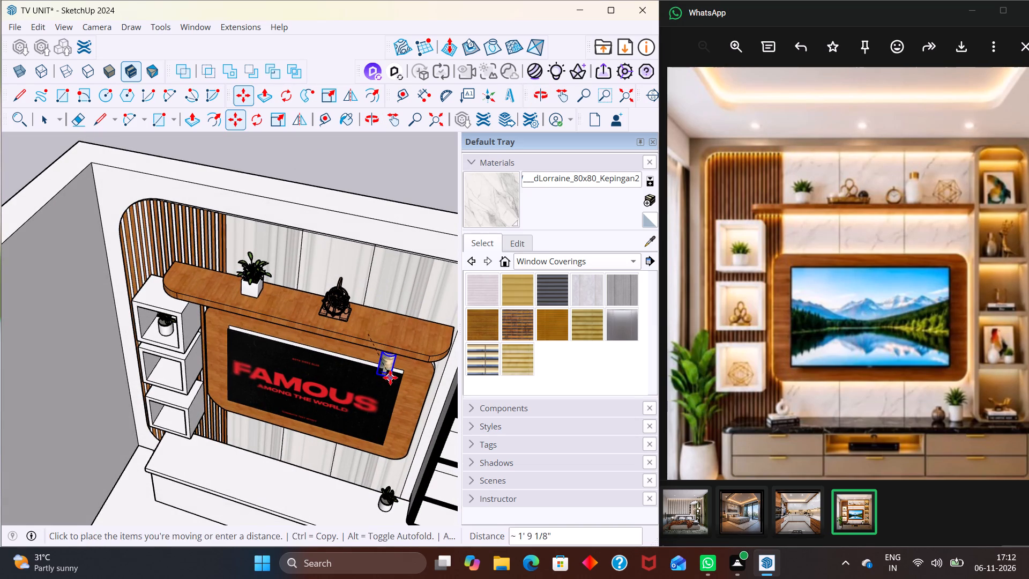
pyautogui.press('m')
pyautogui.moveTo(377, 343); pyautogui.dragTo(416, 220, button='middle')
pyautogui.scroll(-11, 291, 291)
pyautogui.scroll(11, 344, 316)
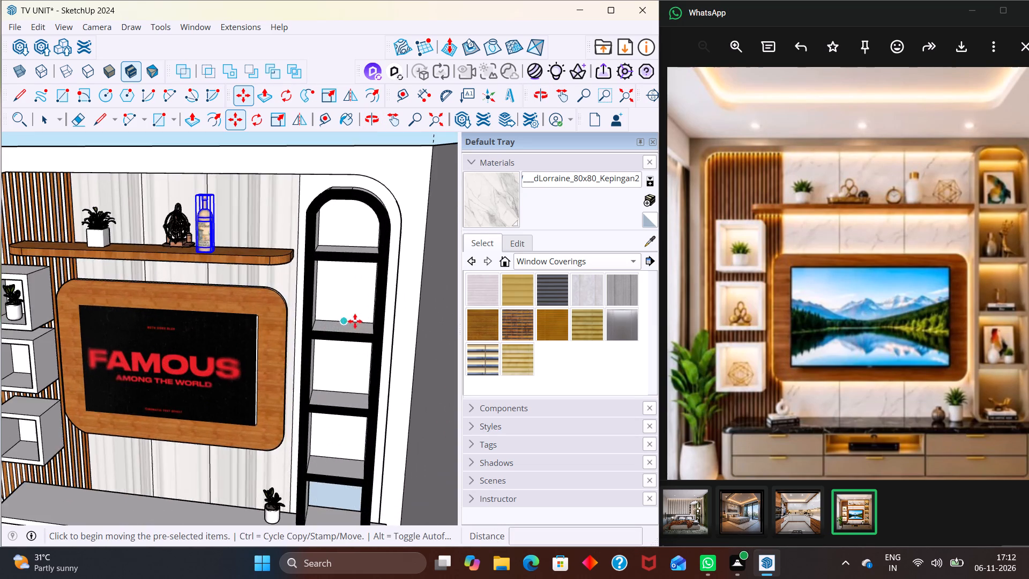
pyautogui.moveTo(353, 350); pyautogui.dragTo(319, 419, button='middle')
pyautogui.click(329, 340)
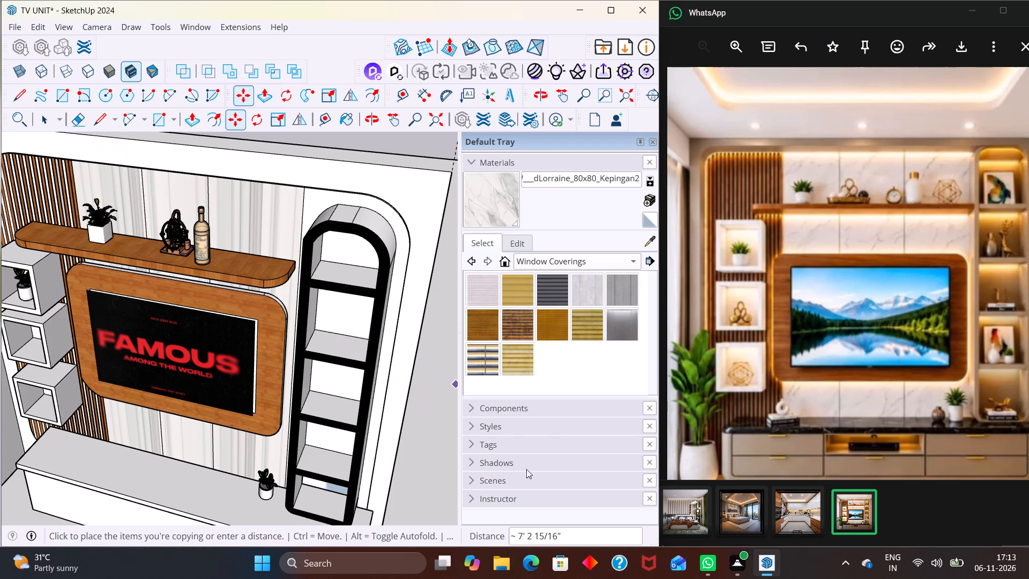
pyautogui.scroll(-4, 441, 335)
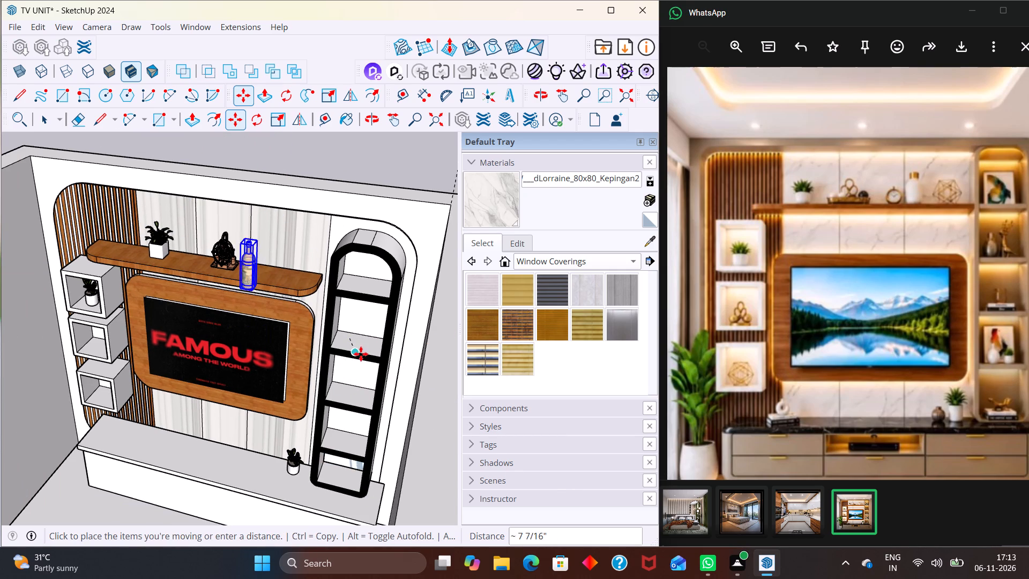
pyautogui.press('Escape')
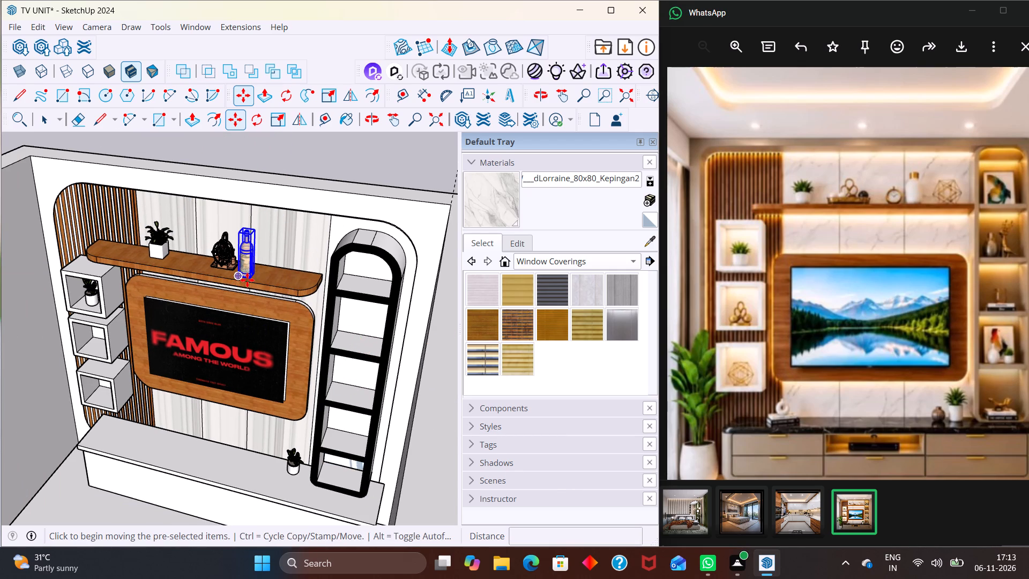
# Copy the bottle from the wooden shelf into the second compartment from the top of the arched shelving unit.
pyautogui.scroll(6, 243, 280)
pyautogui.click(258, 276)
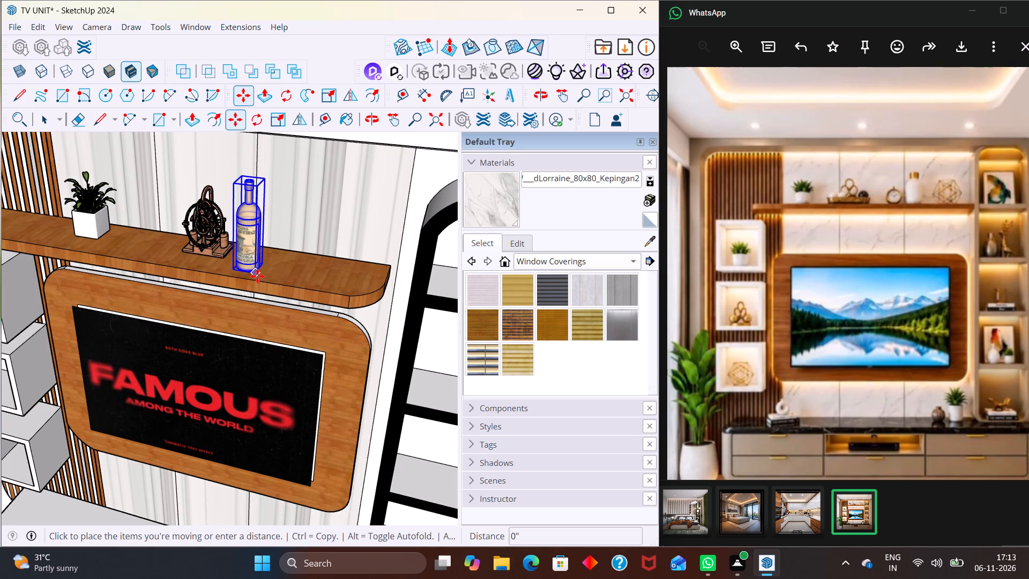
pyautogui.scroll(-4, 269, 272)
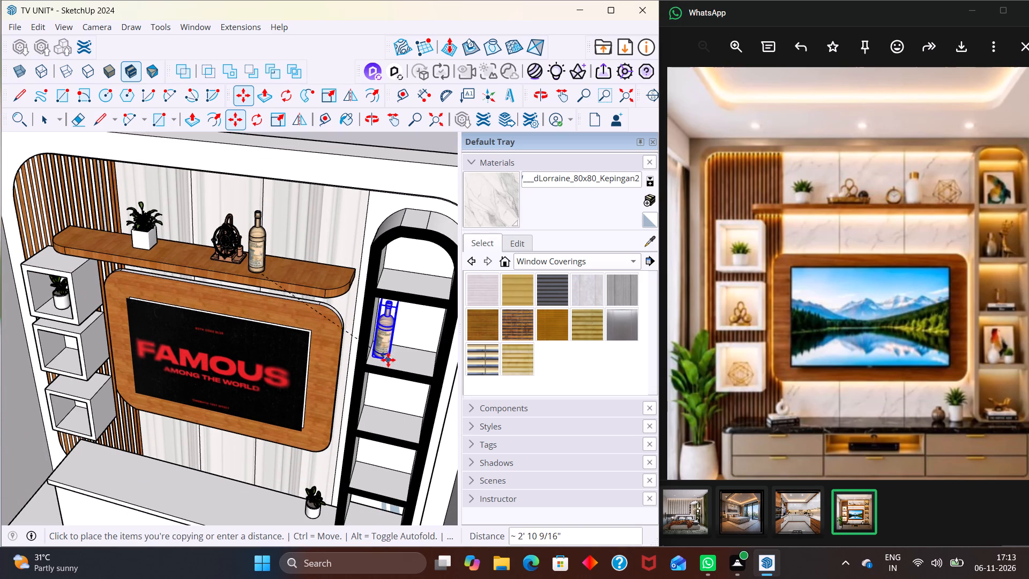
pyautogui.scroll(5, 396, 368)
pyautogui.click(407, 361)
pyautogui.scroll(-2, 364, 344)
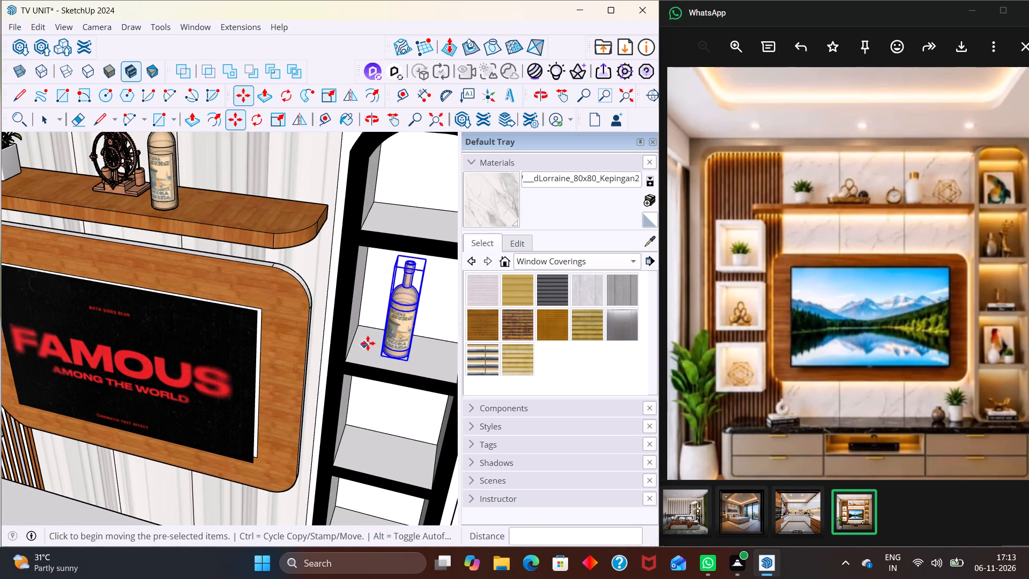
pyautogui.scroll(-14, 368, 343)
pyautogui.press('space')
pyautogui.click(364, 197)
# Open 3D Warehouse and replace the previous search with ANIMAL PNG to find an animal ornament for the shelves.
pyautogui.moveTo(357, 323); pyautogui.dragTo(434, 167, button='middle')
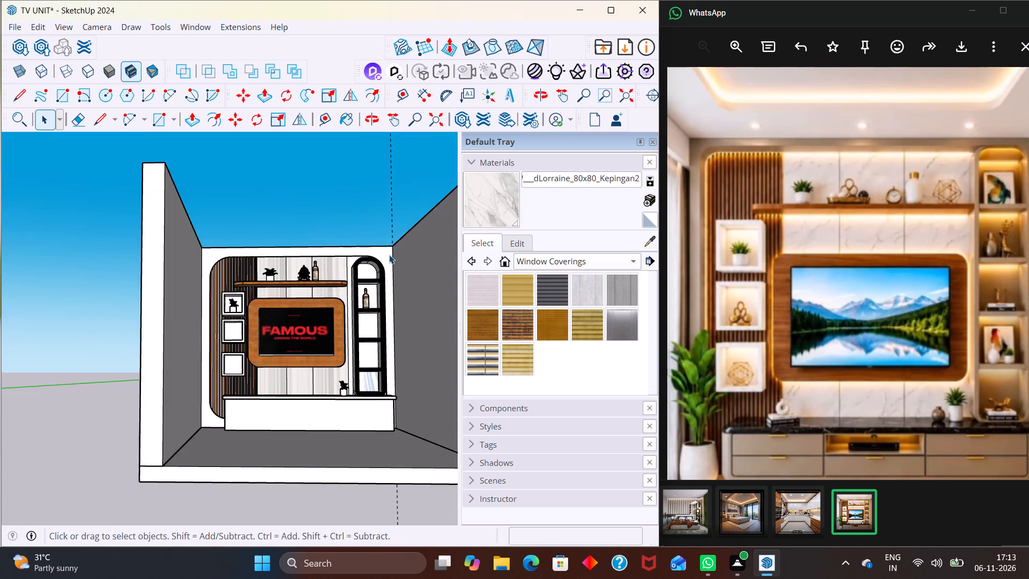
pyautogui.scroll(3, 373, 280)
pyautogui.moveTo(357, 300); pyautogui.dragTo(308, 328, button='middle')
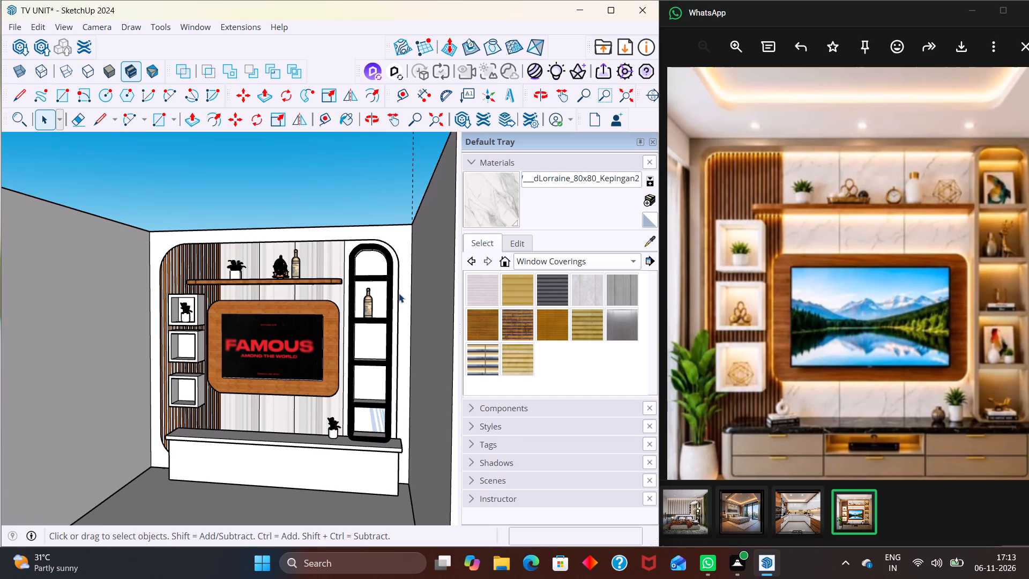
pyautogui.click(12, 31)
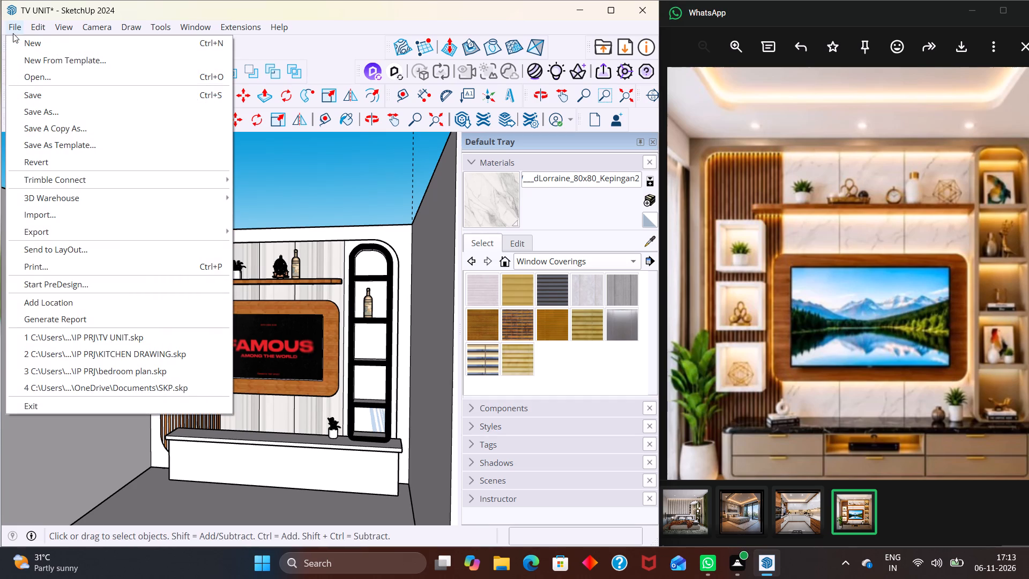
pyautogui.click(266, 185)
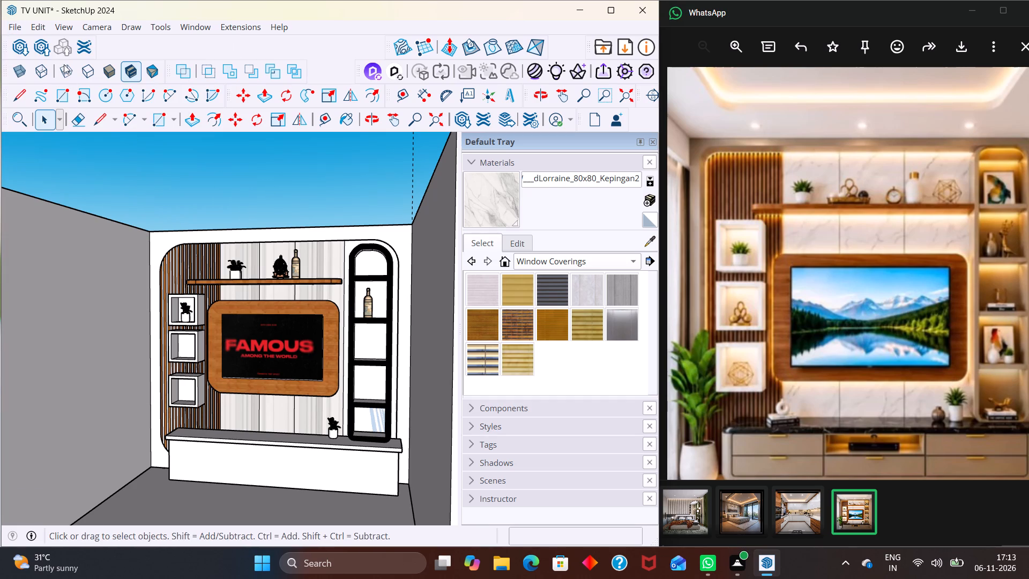
pyautogui.click(23, 42)
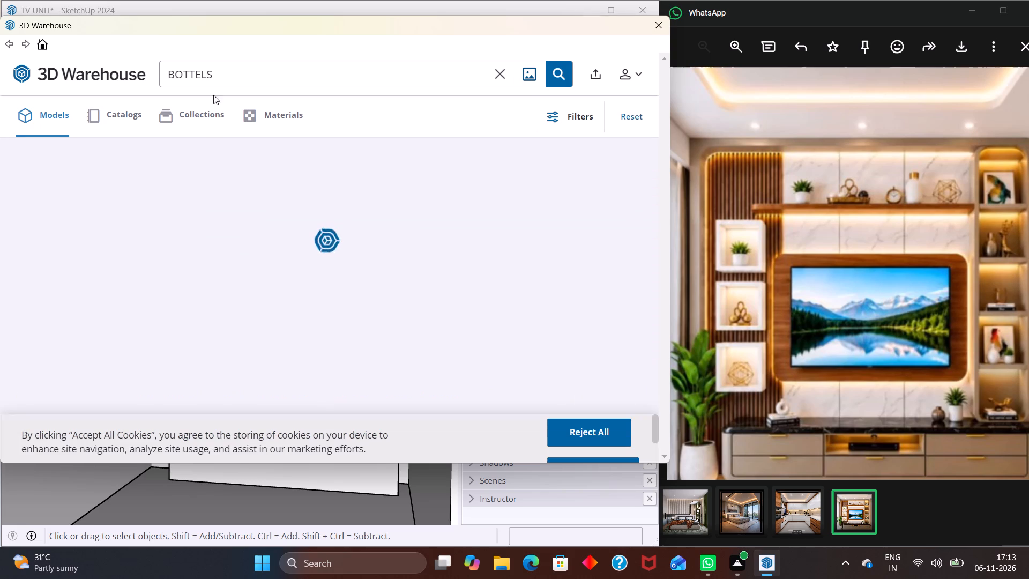
pyautogui.click(222, 83)
pyautogui.press('BackSpace')
pyautogui.press('BackSpace')
pyautogui.press('BackSpace')
pyautogui.press('BackSpace')
pyautogui.press('BackSpace')
pyautogui.press('BackSpace')
pyautogui.press('BackSpace')
pyautogui.press('BackSpace')
pyautogui.press('BackSpace')
pyautogui.press('BackSpace')
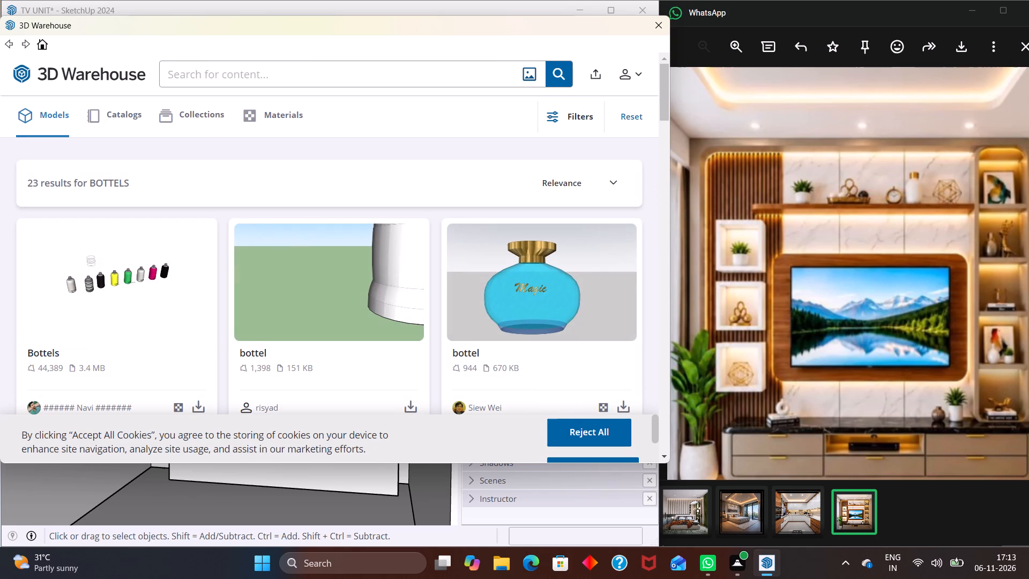
pyautogui.write('AM')
pyautogui.press('BackSpace')
pyautogui.write('NIMAL DI')
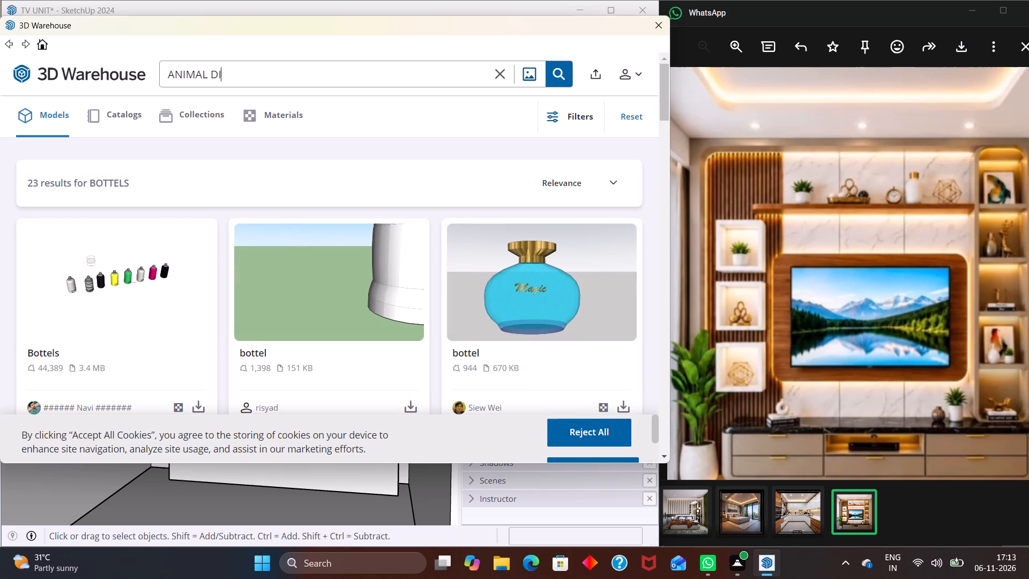
pyautogui.press('BackSpace')
pyautogui.press('BackSpace')
pyautogui.write('PNG')
pyautogui.press('Return')
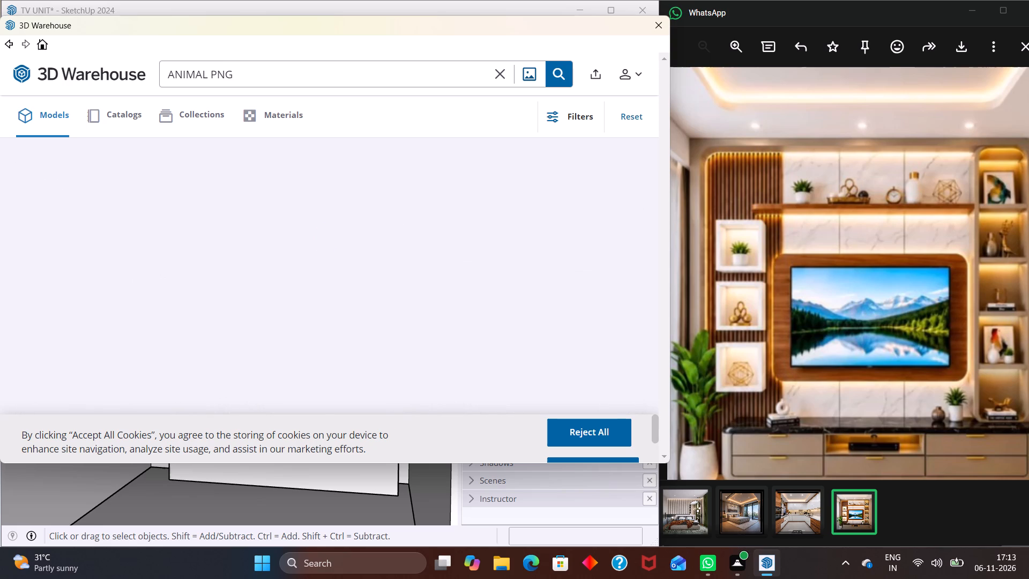
pyautogui.scroll(-8, 223, 190)
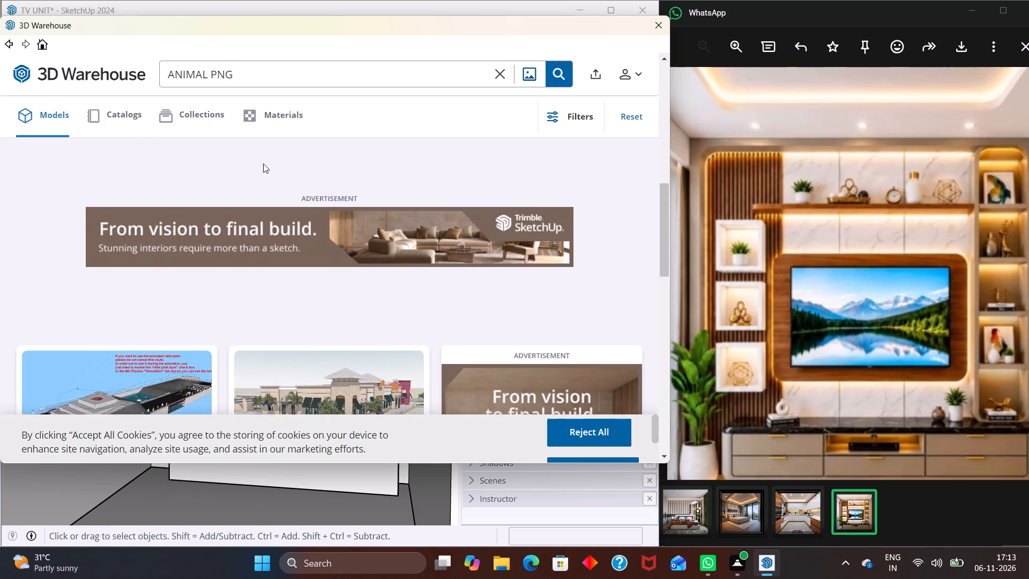
# Shorten the model search to ANIMAL and run it again.
pyautogui.click(279, 74)
pyautogui.press('BackSpace')
pyautogui.press('BackSpace')
pyautogui.press('BackSpace')
pyautogui.press('BackSpace')
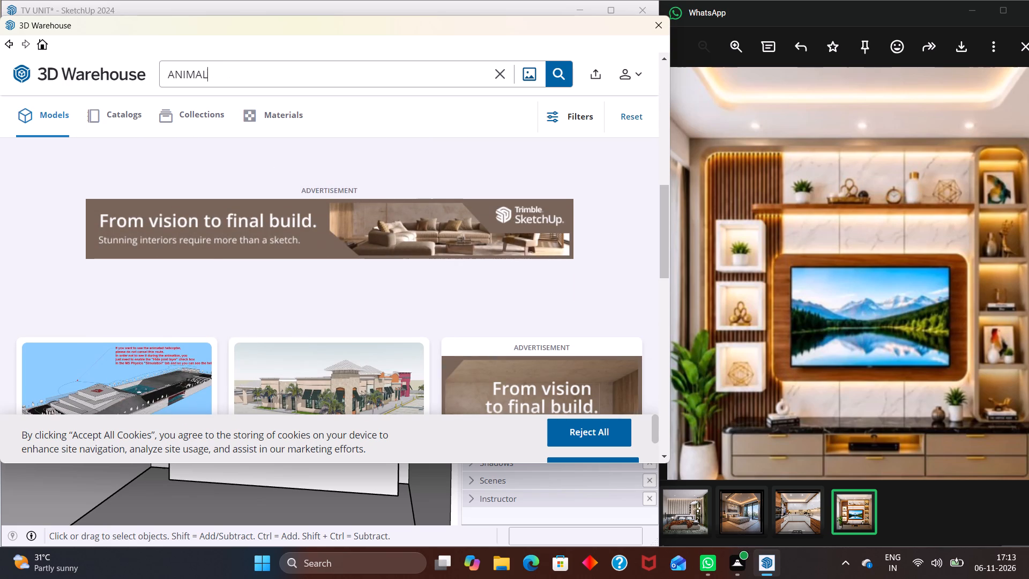
pyautogui.press('Return')
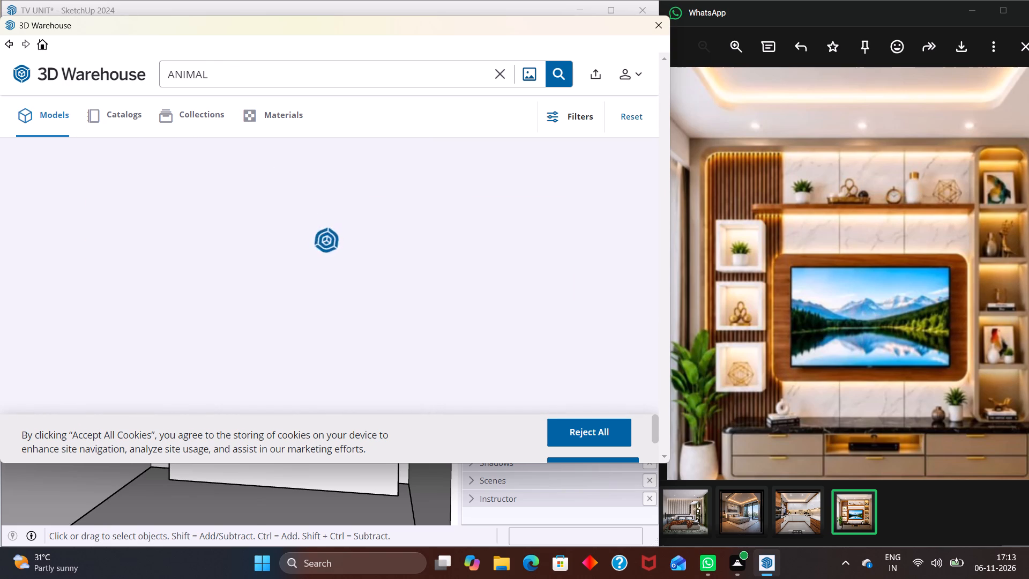
# Replace the model search with BEER STATUE and run it.
pyautogui.click(258, 80)
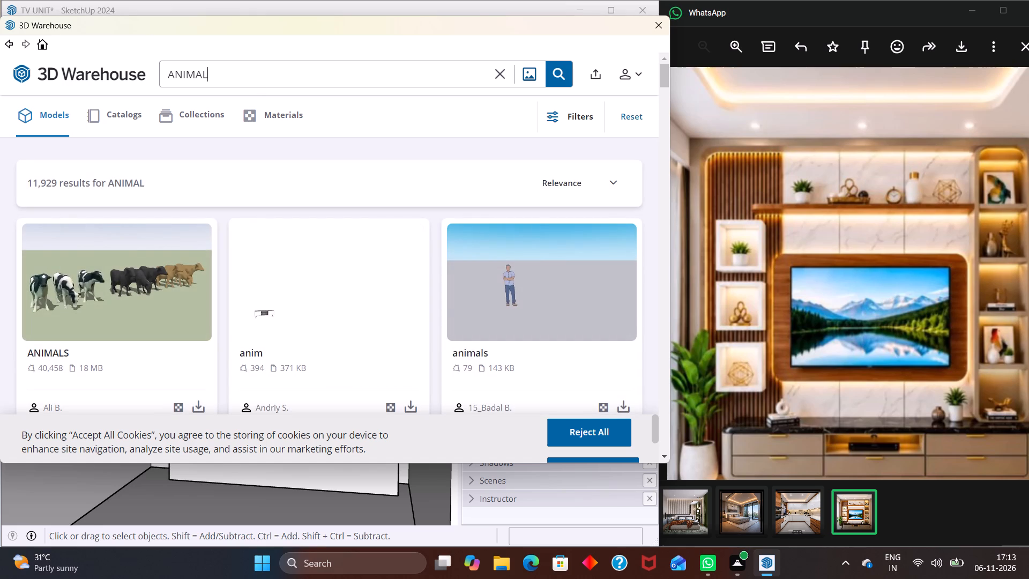
pyautogui.press('BackSpace')
pyautogui.press('BackSpace')
pyautogui.press('BackSpace')
pyautogui.press('BackSpace')
pyautogui.press('BackSpace')
pyautogui.press('BackSpace')
pyautogui.press('BackSpace')
pyautogui.press('BackSpace')
pyautogui.press('BackSpace')
pyautogui.press('BackSpace')
pyautogui.press('BackSpace')
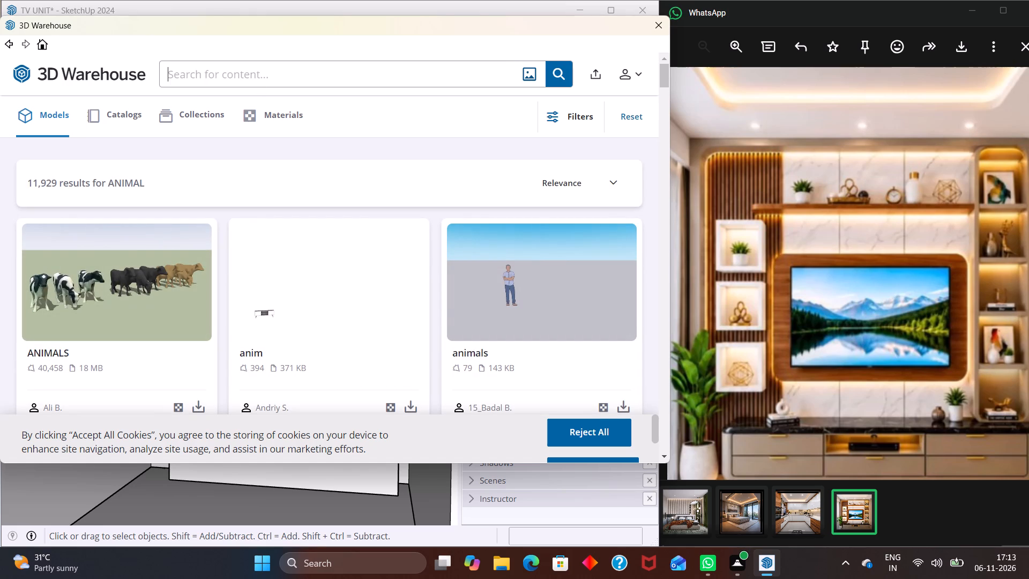
pyautogui.write('BEER')
pyautogui.press('space')
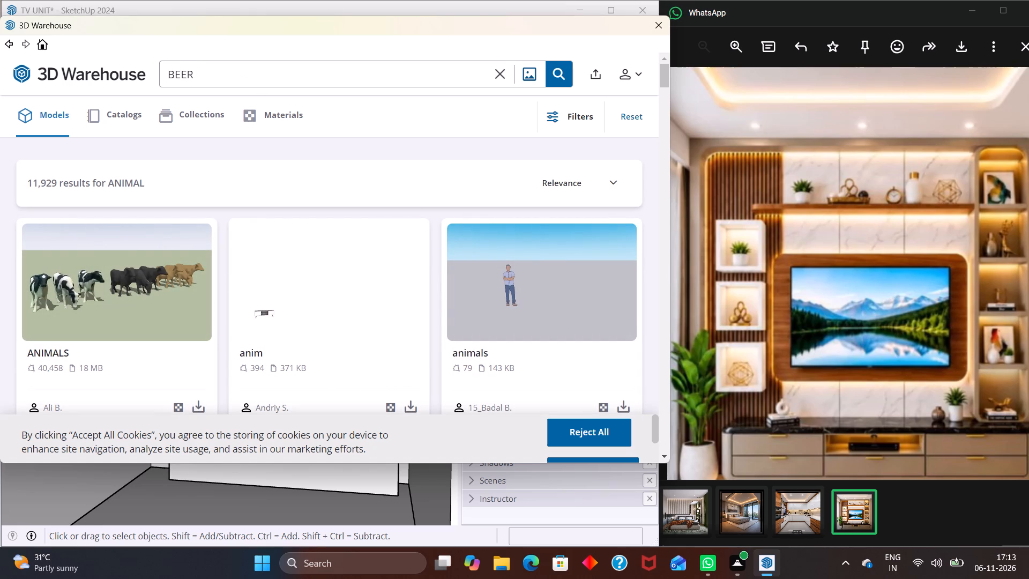
pyautogui.write('STATU')
pyautogui.press('e')
pyautogui.press('Return')
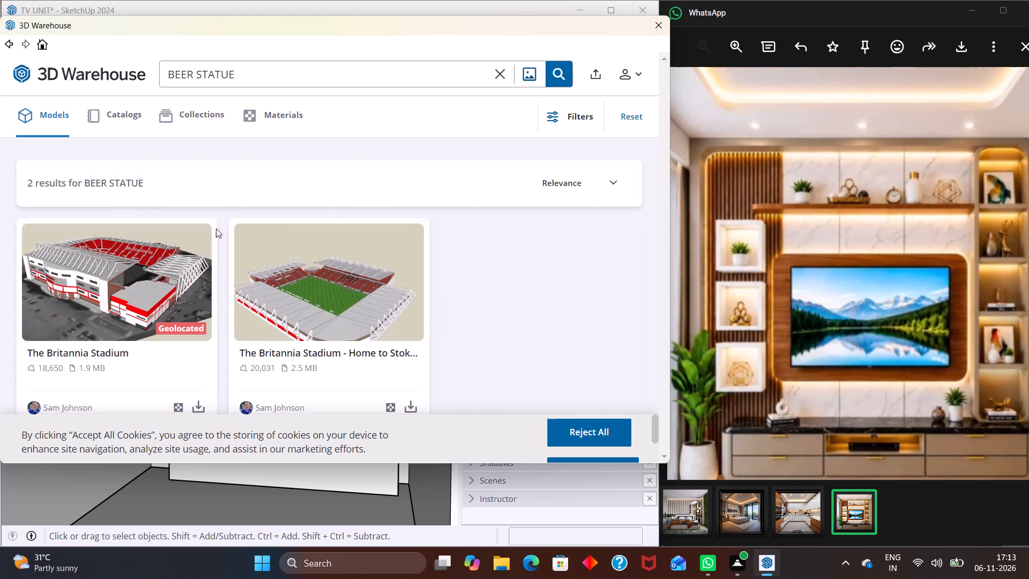
# Shorten the model search to BEER and browse the models it brings up.
pyautogui.moveTo(243, 64); pyautogui.dragTo(245, 78)
pyautogui.press('BackSpace')
pyautogui.press('BackSpace')
pyautogui.press('BackSpace')
pyautogui.press('BackSpace')
pyautogui.press('BackSpace')
pyautogui.press('BackSpace')
pyautogui.press('Return')
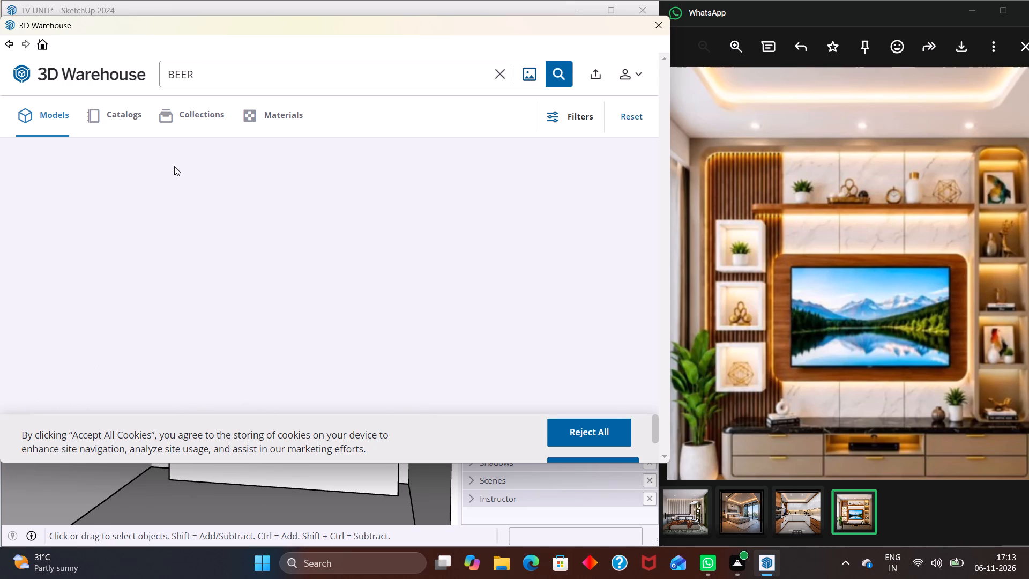
pyautogui.scroll(-2, 191, 190)
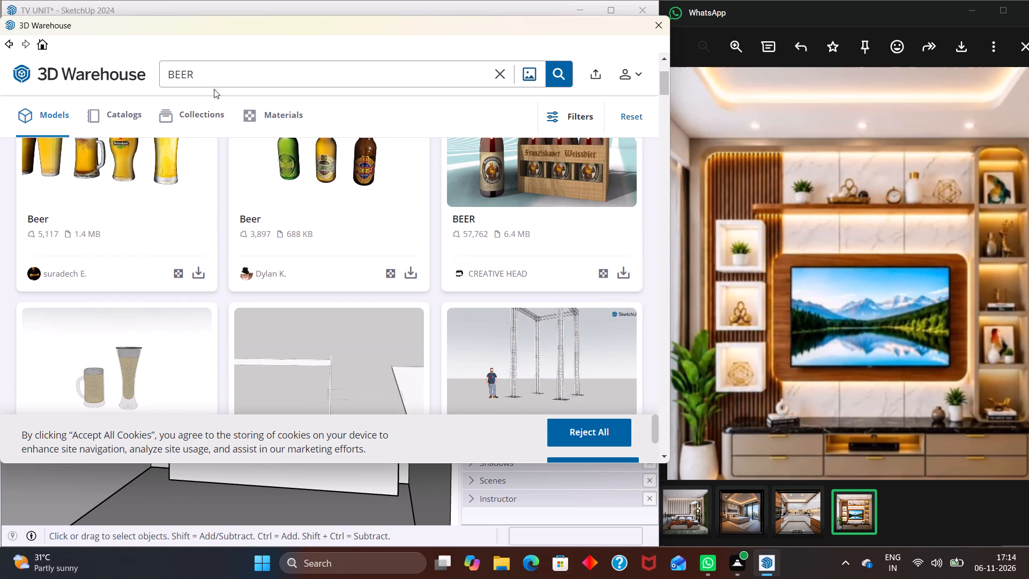
# Extend the model search to BEER ANIMAL, look through the models for a suitable ornament, and close 3D Warehouse.
pyautogui.click(211, 81)
pyautogui.press('space')
pyautogui.write('ANIMAL')
pyautogui.press('Return')
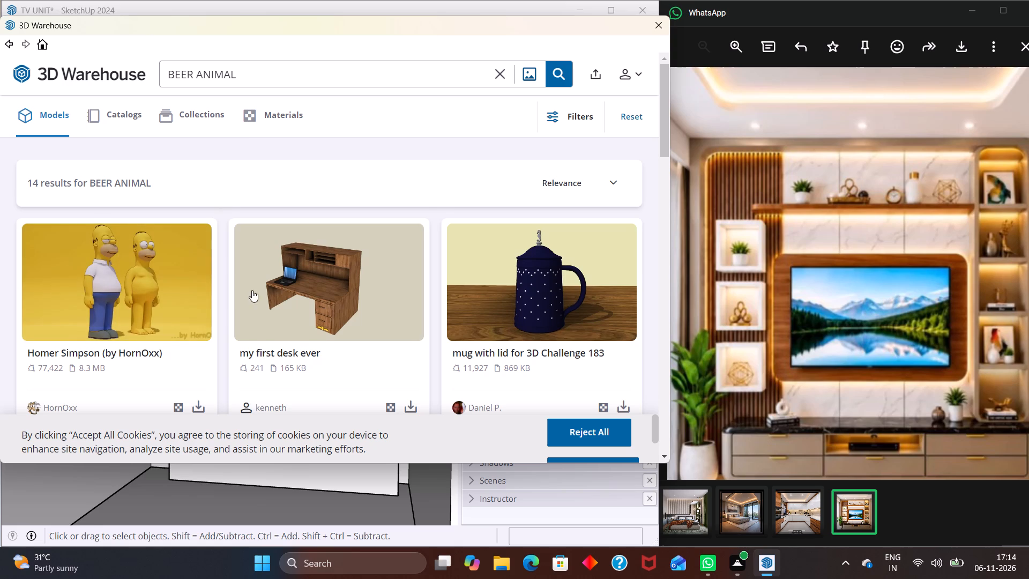
pyautogui.scroll(-6, 354, 381)
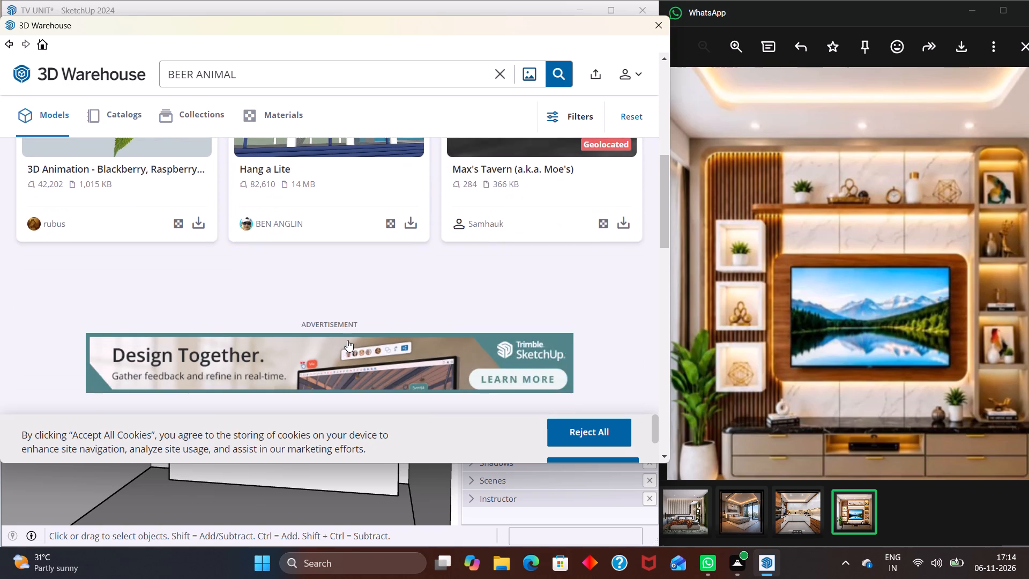
pyautogui.scroll(-12, 347, 340)
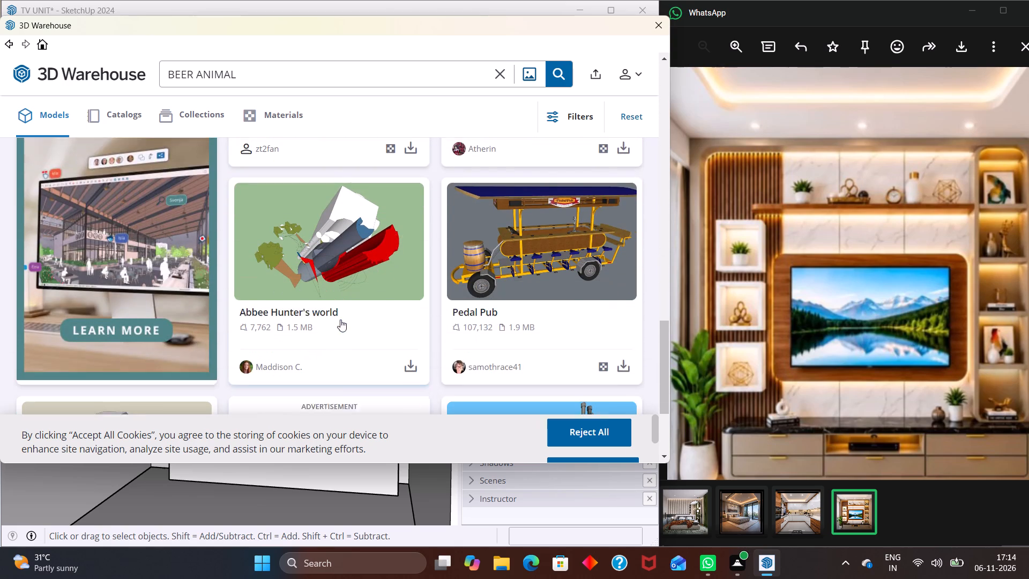
pyautogui.click(662, 24)
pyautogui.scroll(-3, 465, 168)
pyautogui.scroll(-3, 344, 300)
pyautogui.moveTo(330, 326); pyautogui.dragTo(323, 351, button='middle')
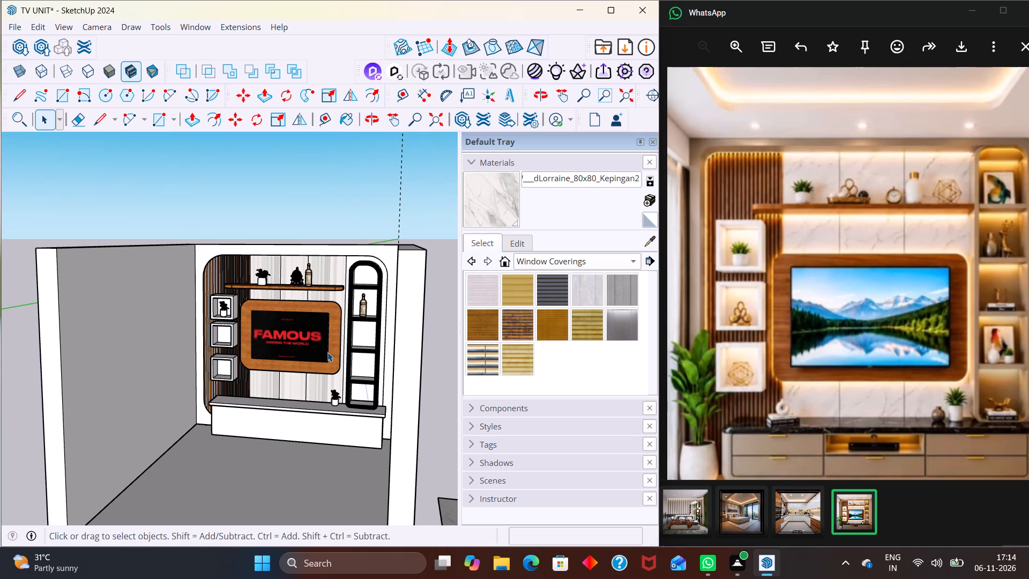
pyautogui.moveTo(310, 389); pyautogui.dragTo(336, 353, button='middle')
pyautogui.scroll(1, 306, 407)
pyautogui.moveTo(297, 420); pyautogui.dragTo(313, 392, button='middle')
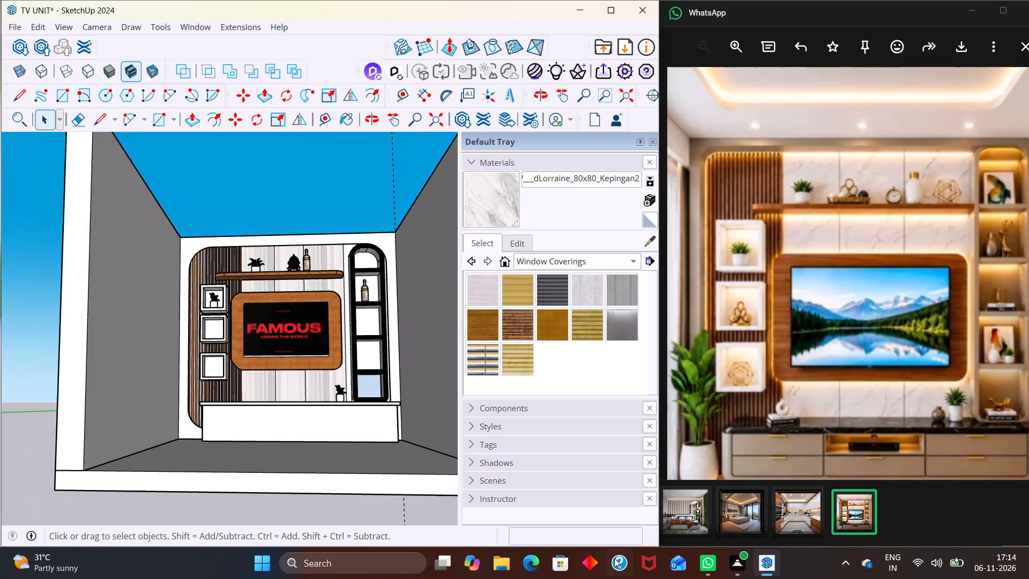
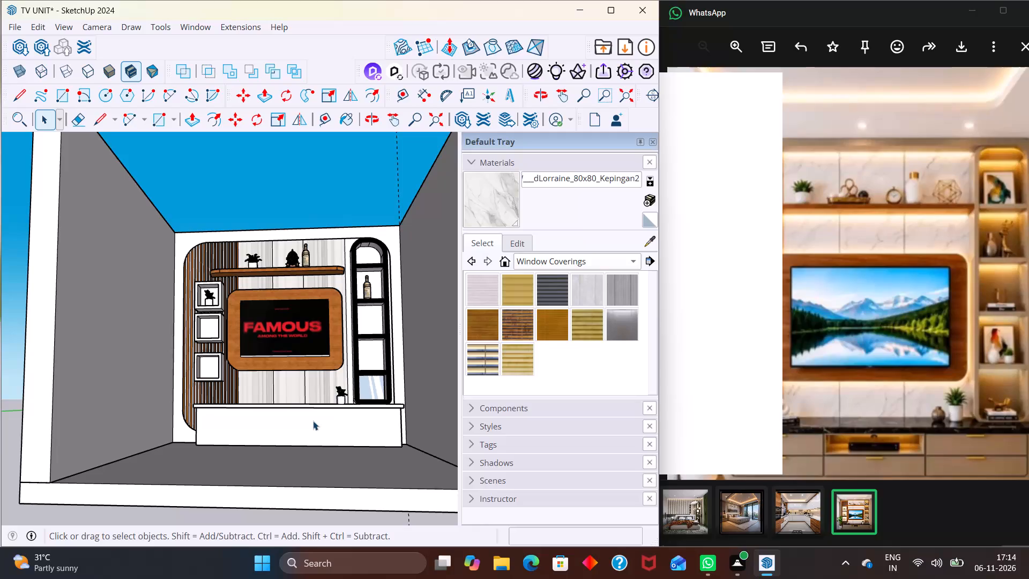
# Draw a vertical dividing line about 1' 7 5/8" long on the TV cabinet front, just below the potted plant.
pyautogui.press('l')
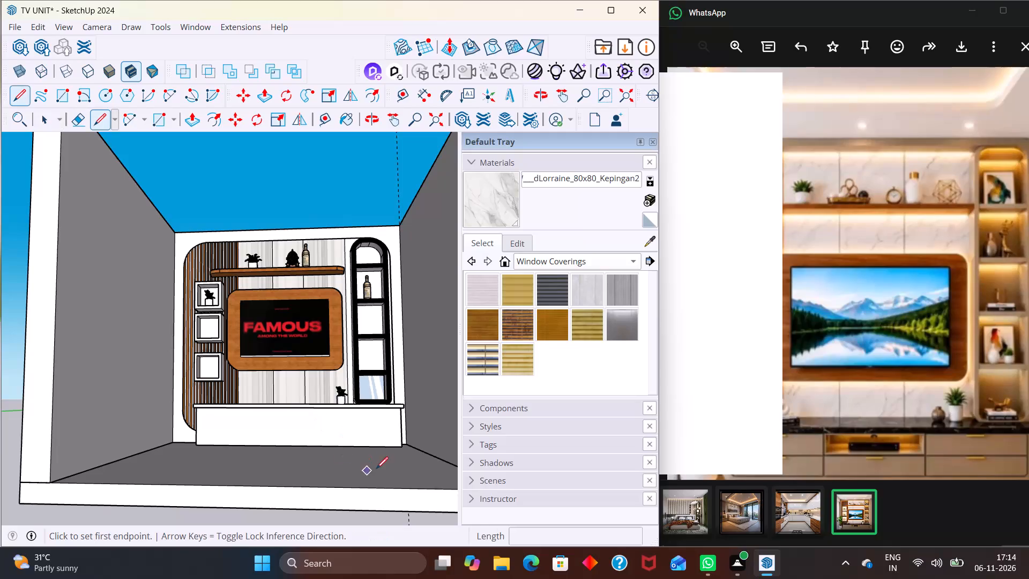
pyautogui.scroll(3, 382, 437)
pyautogui.click(326, 452)
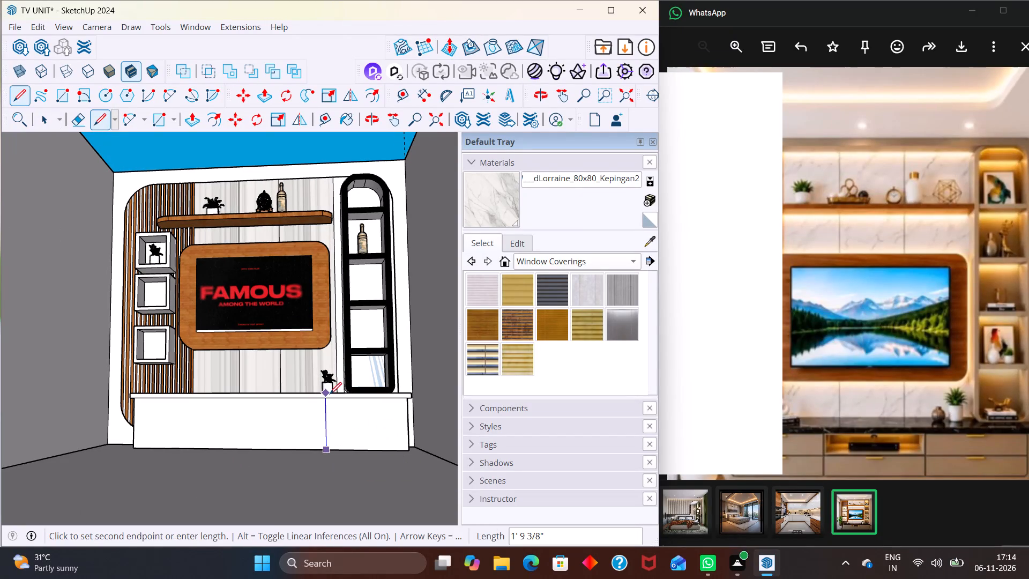
pyautogui.scroll(5, 325, 398)
pyautogui.moveTo(339, 397); pyautogui.dragTo(317, 466, button='middle')
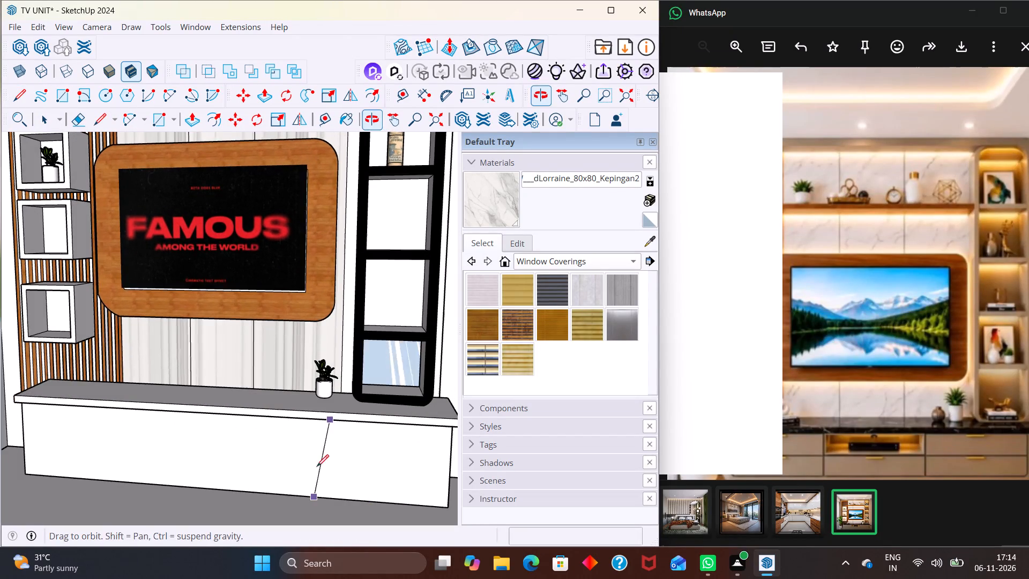
pyautogui.moveTo(317, 466); pyautogui.dragTo(318, 466, button='middle')
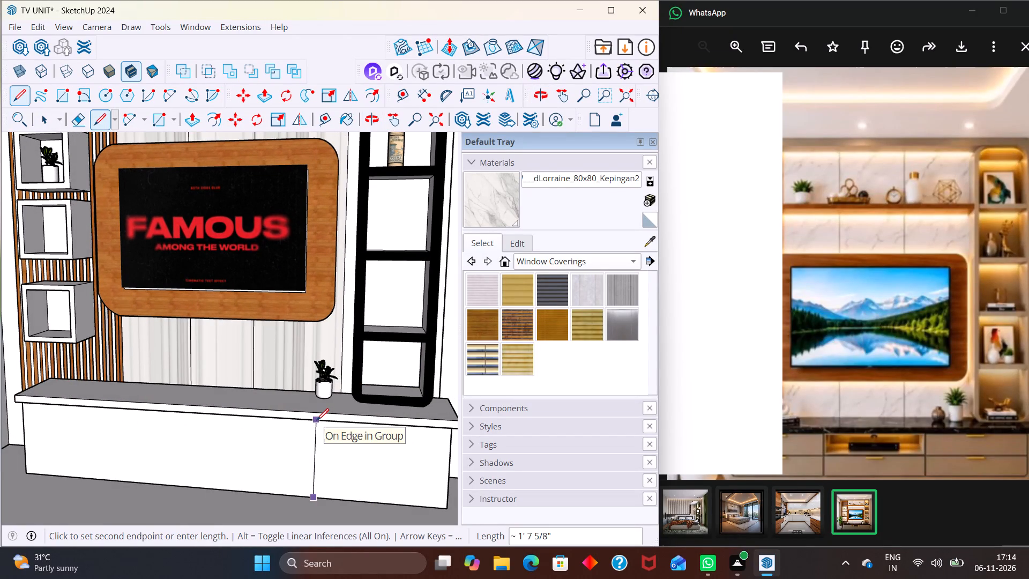
pyautogui.click(317, 420)
pyautogui.press('space')
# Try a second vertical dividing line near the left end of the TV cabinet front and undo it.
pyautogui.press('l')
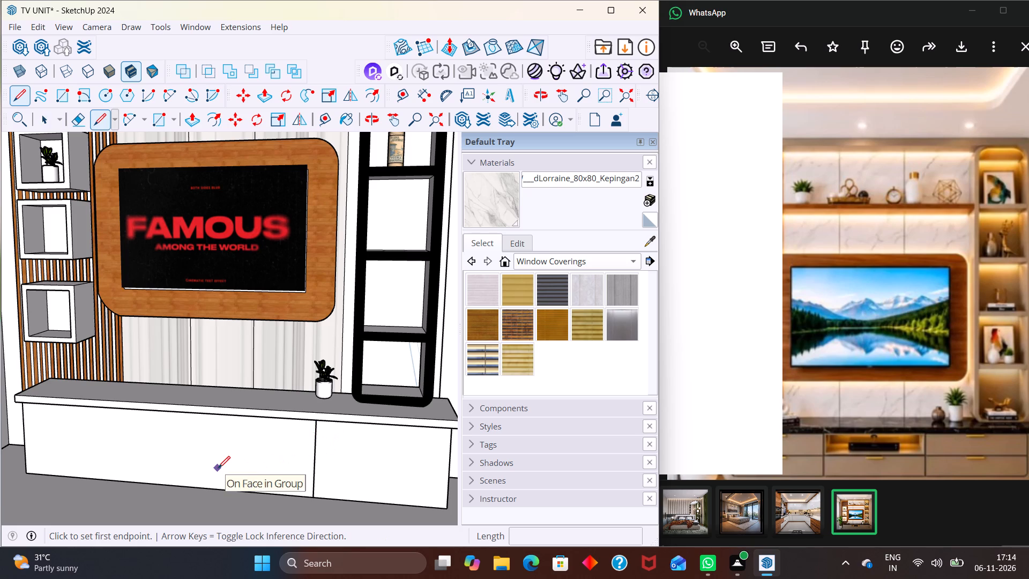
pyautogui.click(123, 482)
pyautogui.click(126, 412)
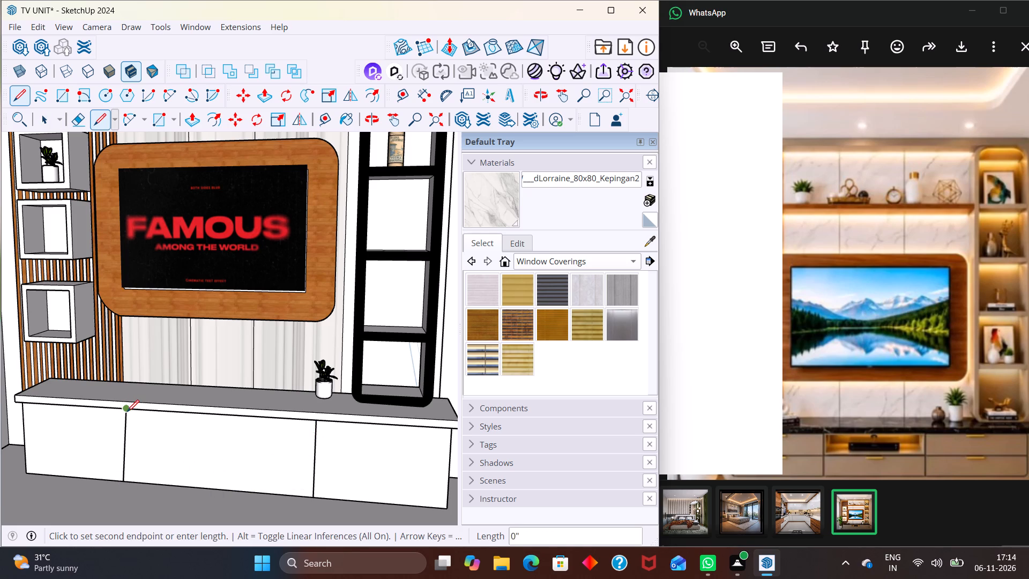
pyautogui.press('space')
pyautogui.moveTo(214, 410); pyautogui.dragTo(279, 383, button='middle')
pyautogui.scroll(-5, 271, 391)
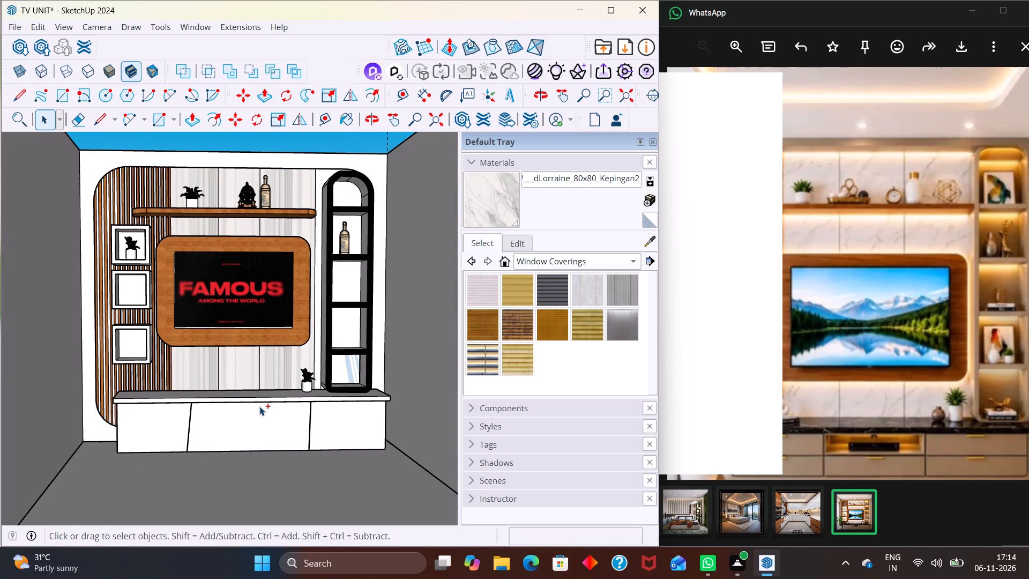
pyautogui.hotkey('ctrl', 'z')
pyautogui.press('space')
# Draw a vertical dividing line at about one third of the cabinet front's width from its left end, from bottom edge to countertop.
pyautogui.press('l')
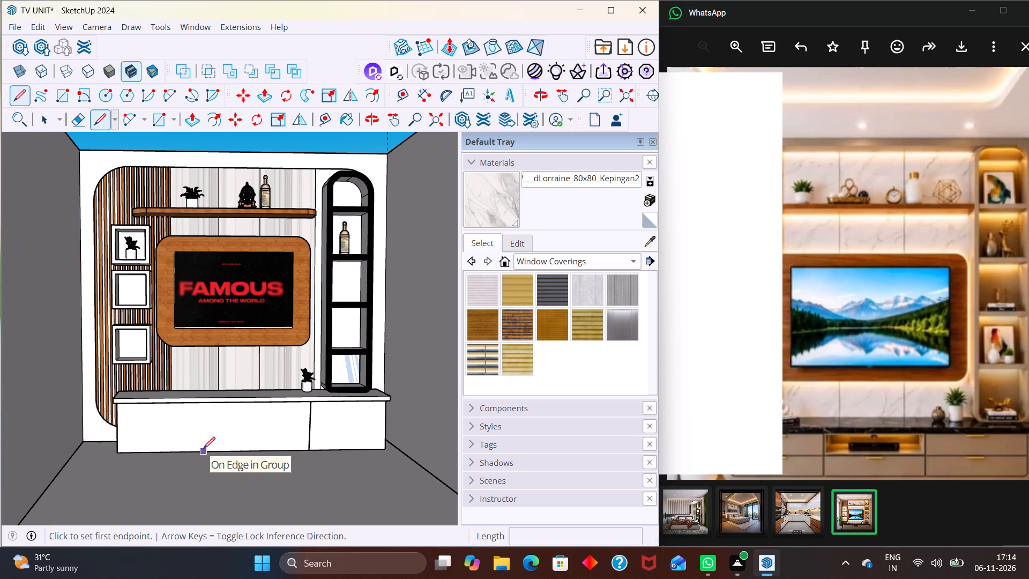
pyautogui.click(203, 449)
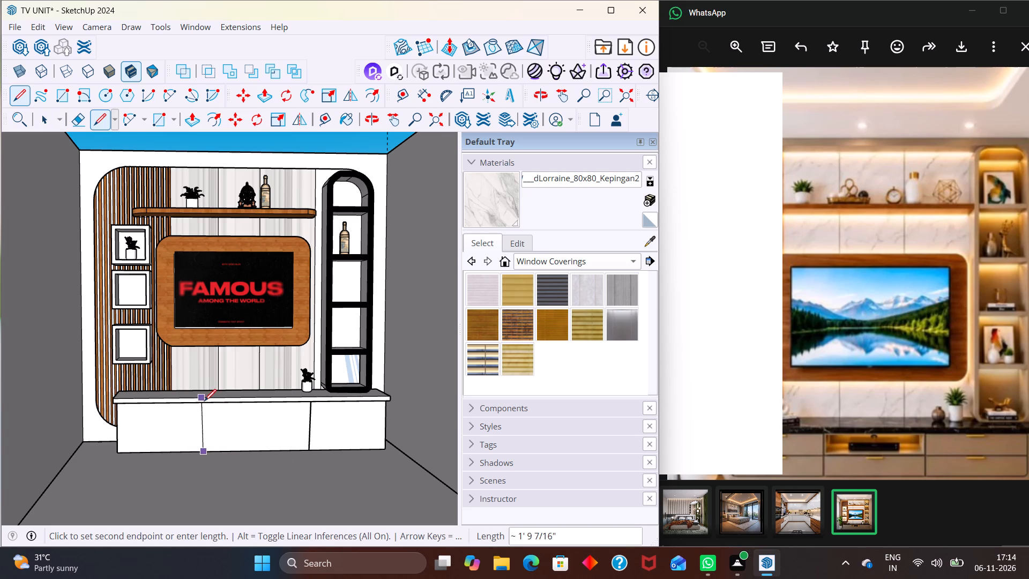
pyautogui.click(204, 401)
pyautogui.press('space')
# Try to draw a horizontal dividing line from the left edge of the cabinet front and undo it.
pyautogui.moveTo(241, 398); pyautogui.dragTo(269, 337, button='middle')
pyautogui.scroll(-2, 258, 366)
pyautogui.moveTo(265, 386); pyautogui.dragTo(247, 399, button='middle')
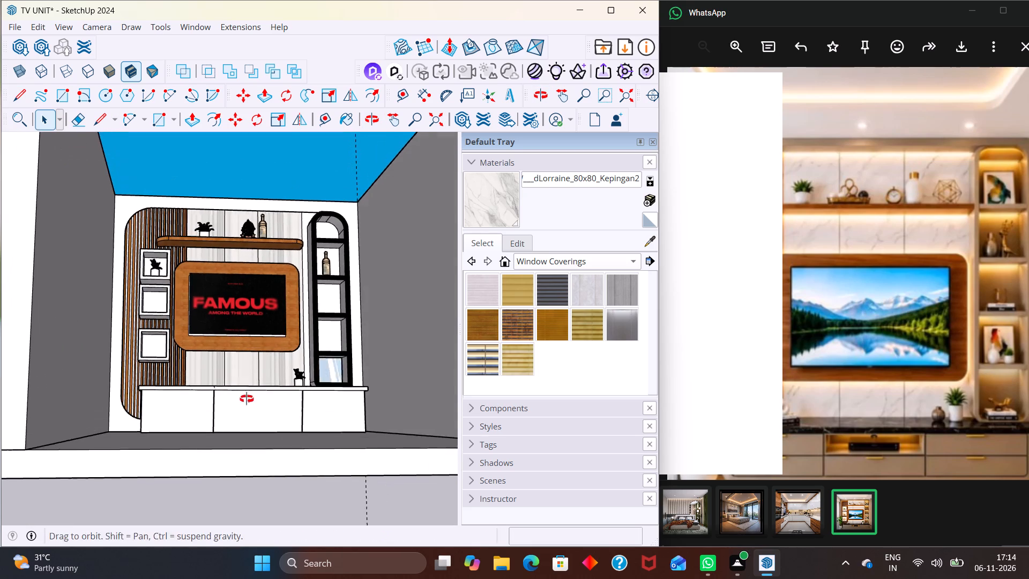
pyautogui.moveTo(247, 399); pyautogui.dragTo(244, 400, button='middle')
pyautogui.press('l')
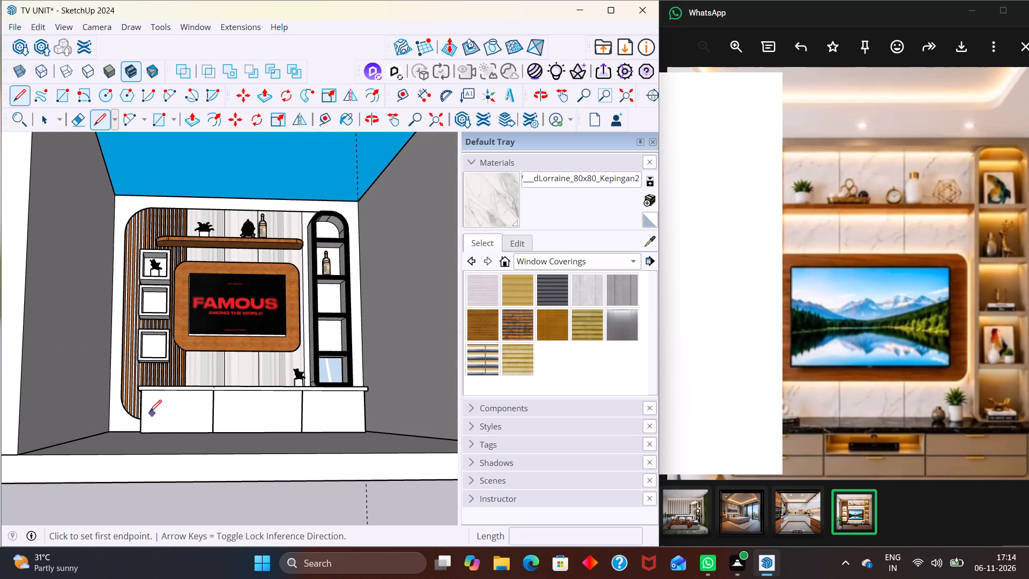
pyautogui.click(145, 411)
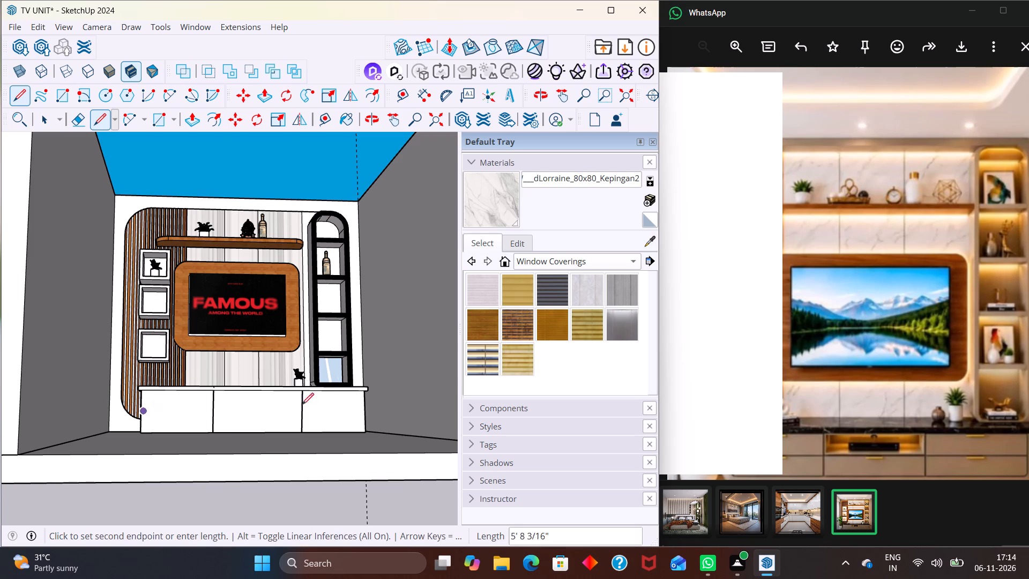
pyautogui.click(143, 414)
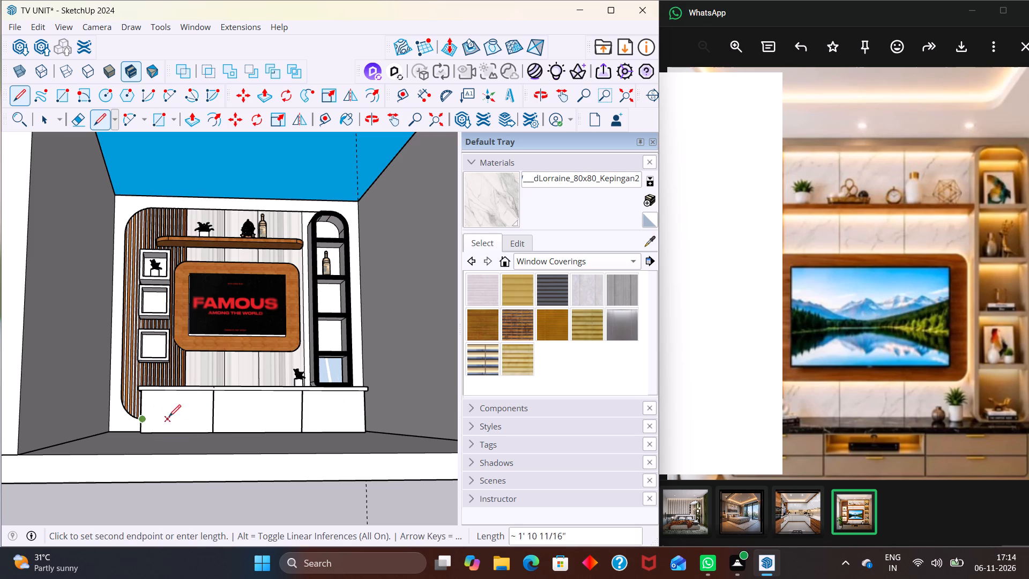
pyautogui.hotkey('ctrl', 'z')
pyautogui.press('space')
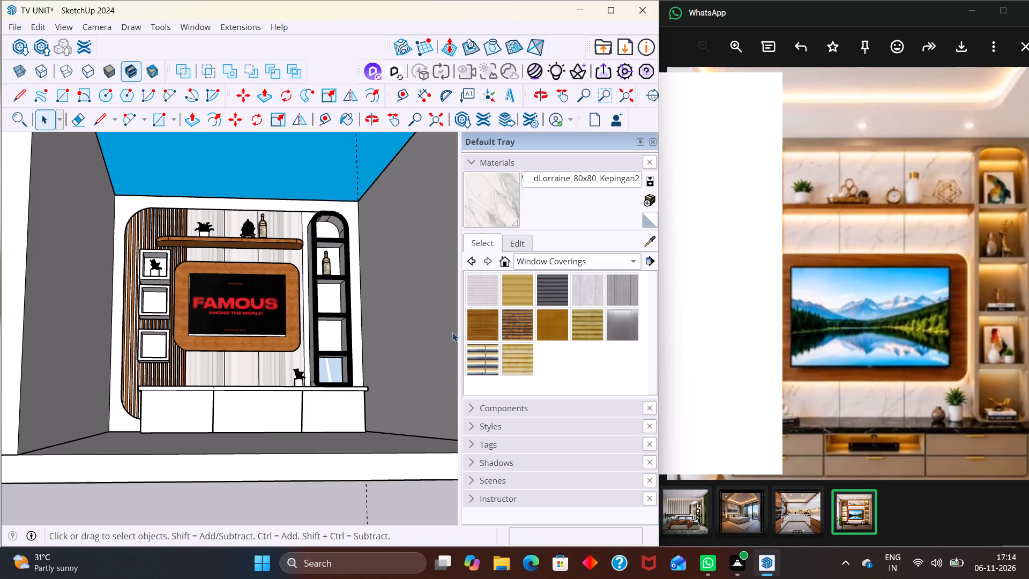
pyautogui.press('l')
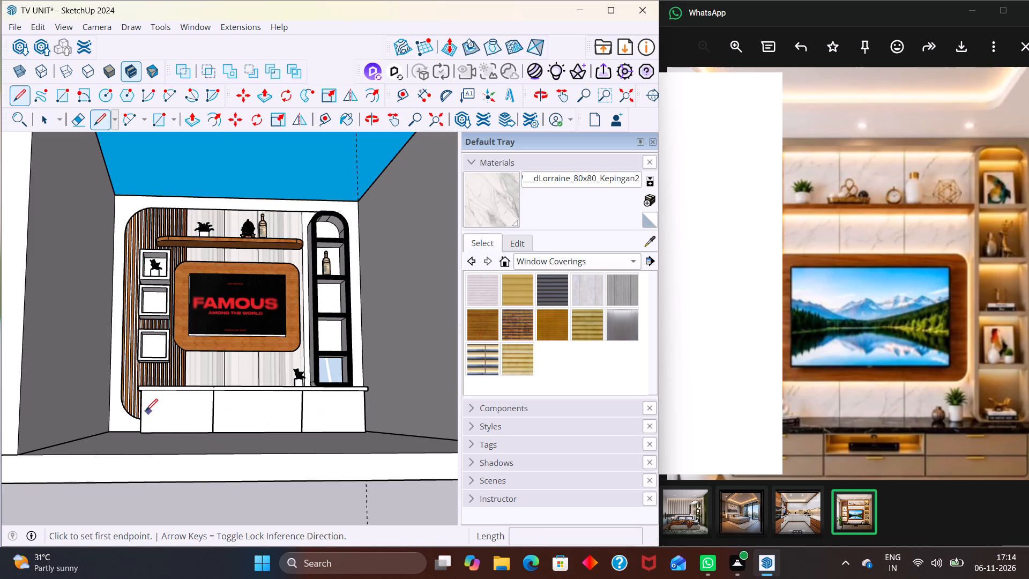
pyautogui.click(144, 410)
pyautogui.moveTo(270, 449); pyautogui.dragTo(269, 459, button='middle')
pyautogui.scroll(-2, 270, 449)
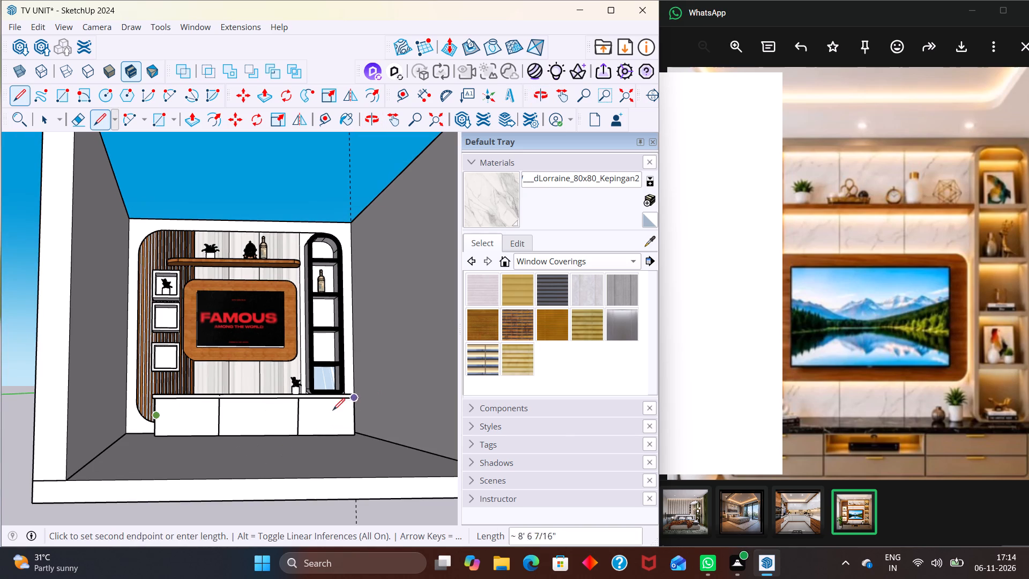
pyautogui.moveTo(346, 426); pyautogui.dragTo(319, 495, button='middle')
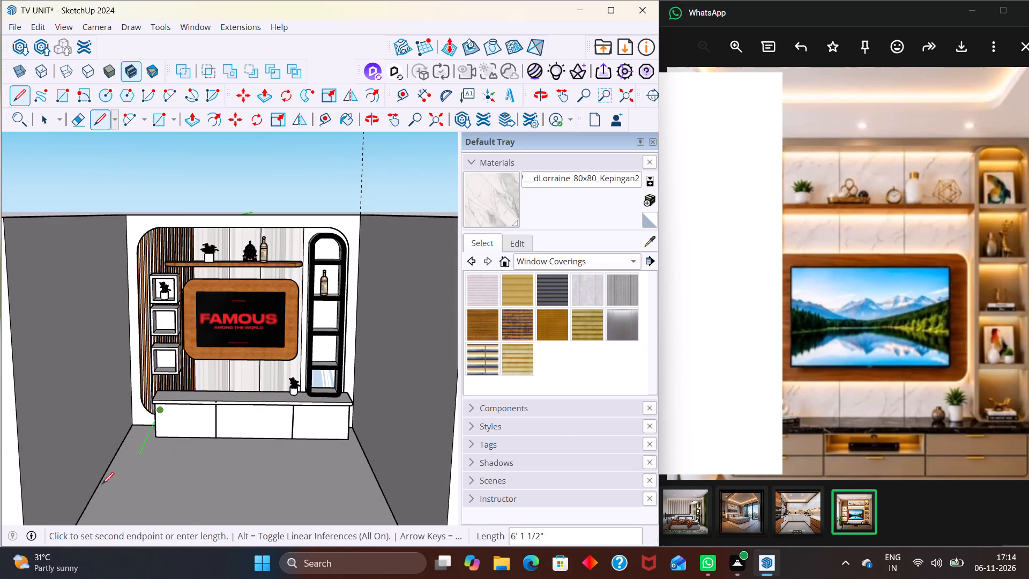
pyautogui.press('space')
# Draw a horizontal line at mid-height across the full cabinet front, splitting its three sections into upper and lower drawers.
pyautogui.moveTo(190, 433); pyautogui.dragTo(144, 487, button='middle')
pyautogui.scroll(4, 138, 439)
pyautogui.press('l')
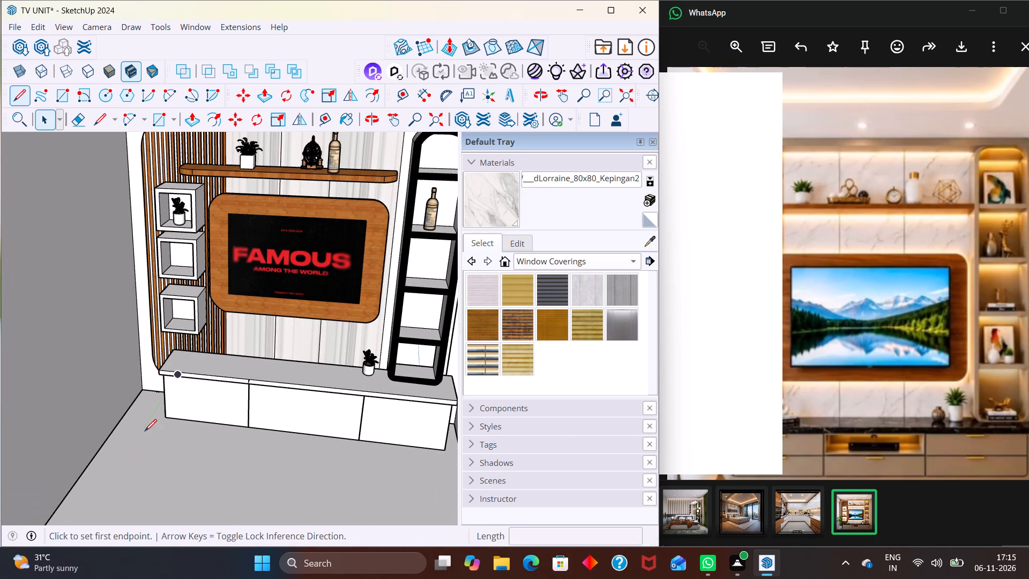
pyautogui.scroll(3, 173, 411)
pyautogui.click(161, 397)
pyautogui.scroll(-4, 196, 380)
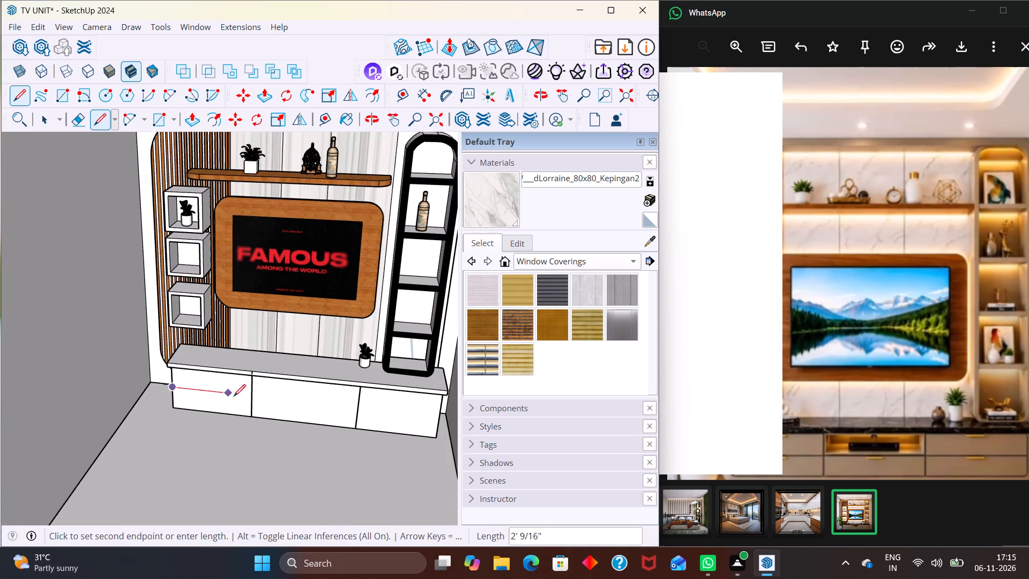
pyautogui.scroll(-2, 248, 404)
pyautogui.click(407, 412)
pyautogui.press('space')
pyautogui.click(337, 456)
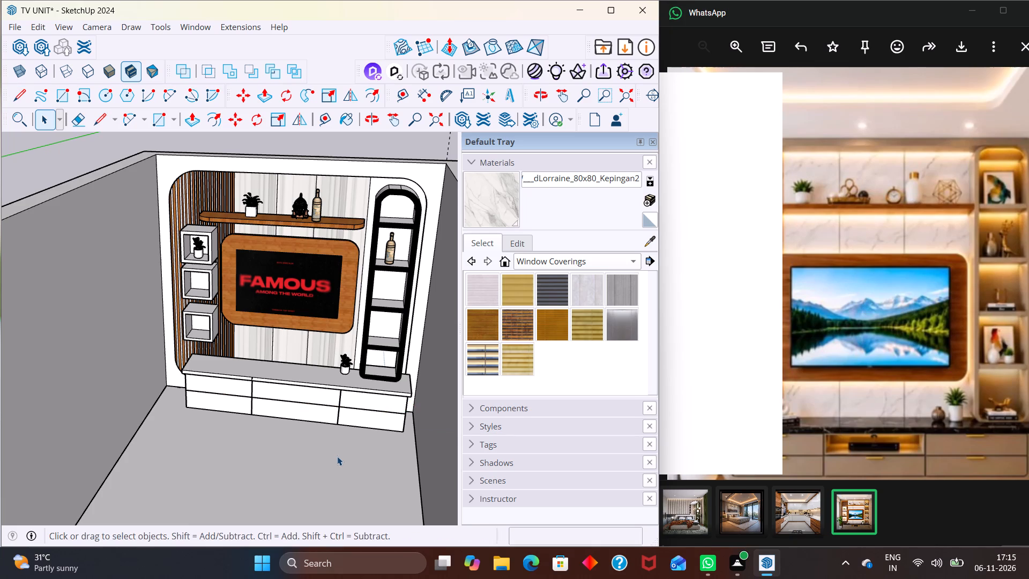
pyautogui.moveTo(368, 440); pyautogui.dragTo(394, 422, button='middle')
pyautogui.scroll(-6, 359, 412)
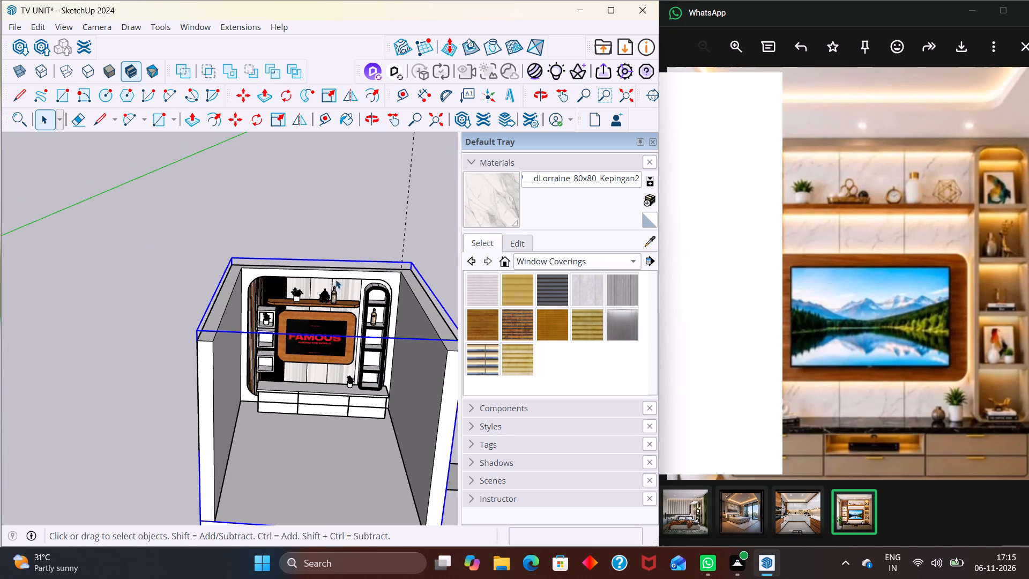
pyautogui.middleClick(330, 236)
pyautogui.click(330, 237)
# Open the cabinet group and offset its front face inward to form a long, narrow rectangle around the horizontal drawer line.
pyautogui.scroll(2, 352, 397)
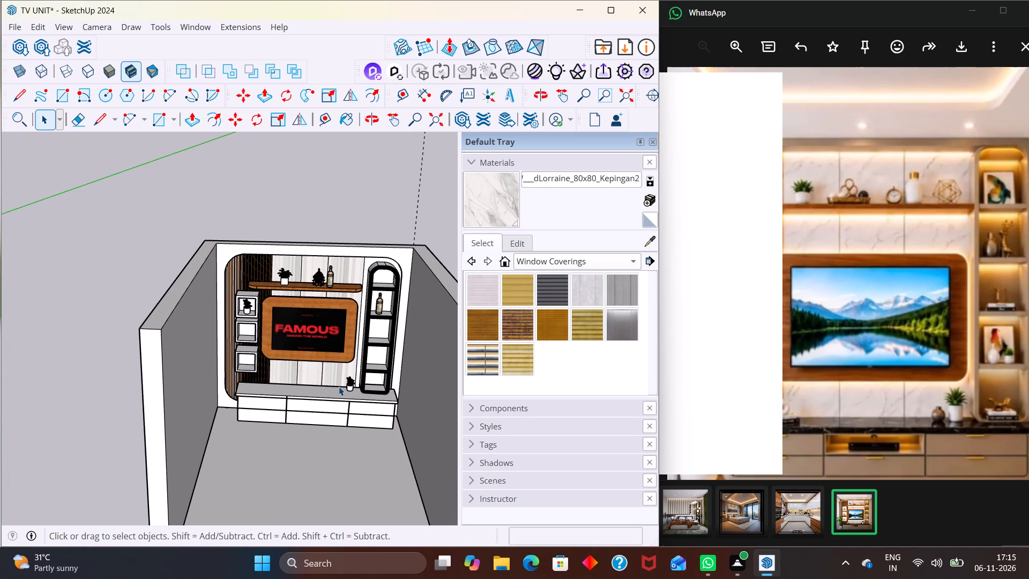
pyautogui.scroll(5, 256, 444)
pyautogui.moveTo(360, 402); pyautogui.dragTo(355, 366, button='middle')
pyautogui.scroll(2, 346, 406)
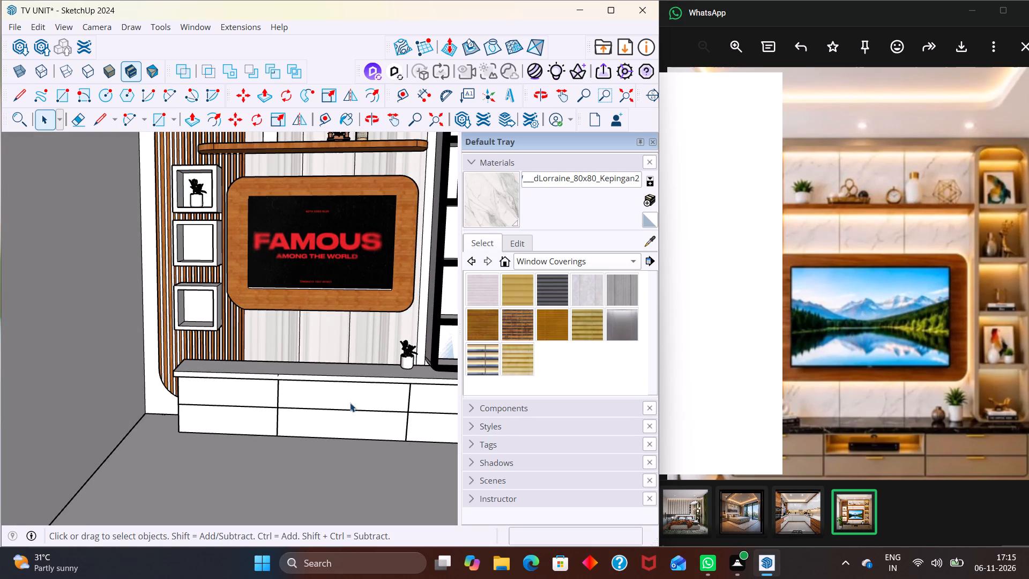
pyautogui.click(342, 391)
pyautogui.doubleClick(342, 390)
pyautogui.click(339, 396)
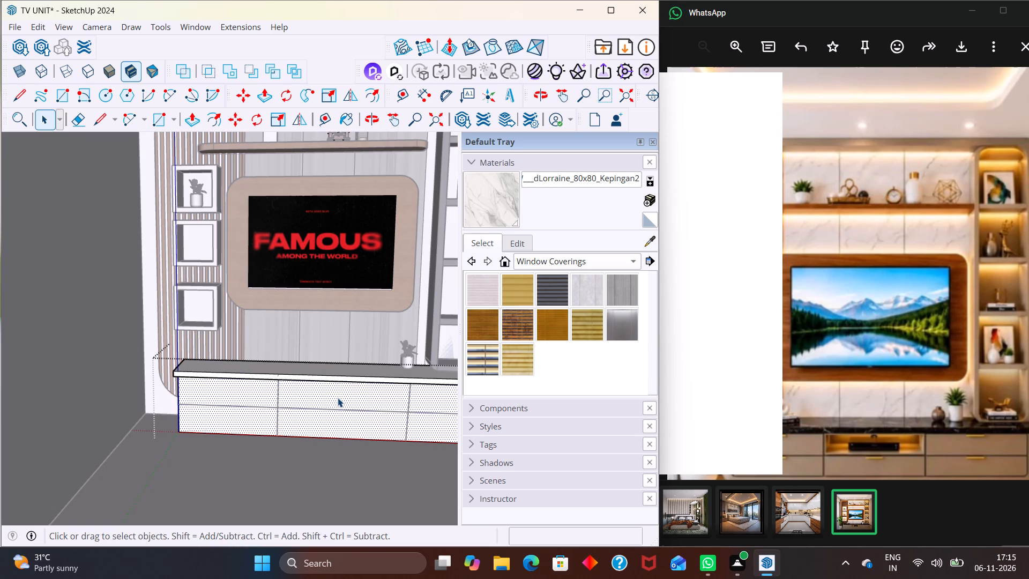
pyautogui.press('f')
pyautogui.click(316, 400)
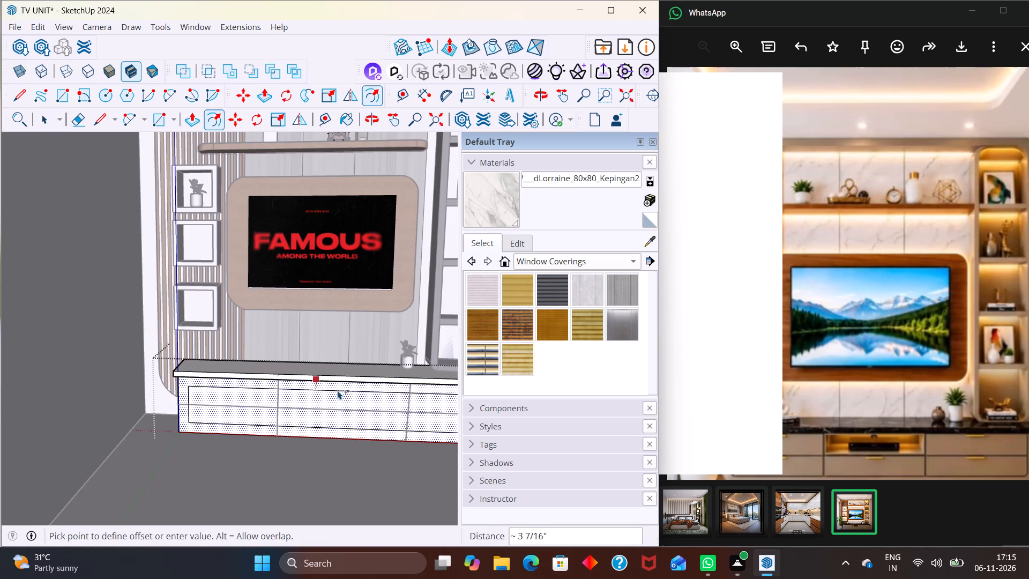
pyautogui.click(286, 401)
pyautogui.scroll(-3, 294, 389)
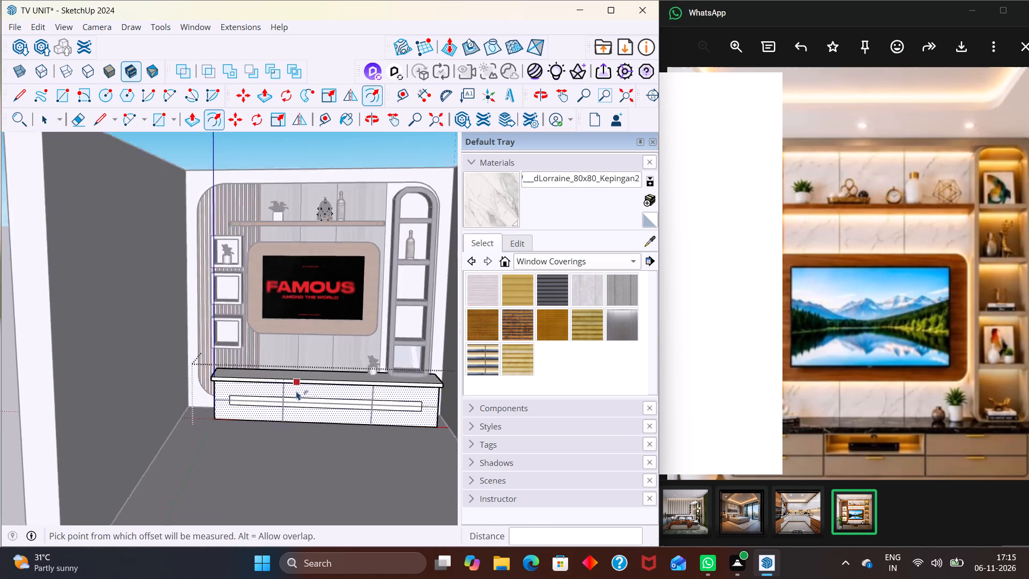
pyautogui.scroll(-6, 296, 391)
pyautogui.press('space')
pyautogui.click(280, 166)
# Inside the cabinet group, draw a handle rectangle of about 1' 6" by 1 5/8" on the upper middle drawer front.
pyautogui.moveTo(310, 385); pyautogui.dragTo(349, 329, button='middle')
pyautogui.scroll(-1, 325, 404)
pyautogui.moveTo(322, 409); pyautogui.dragTo(294, 427, button='middle')
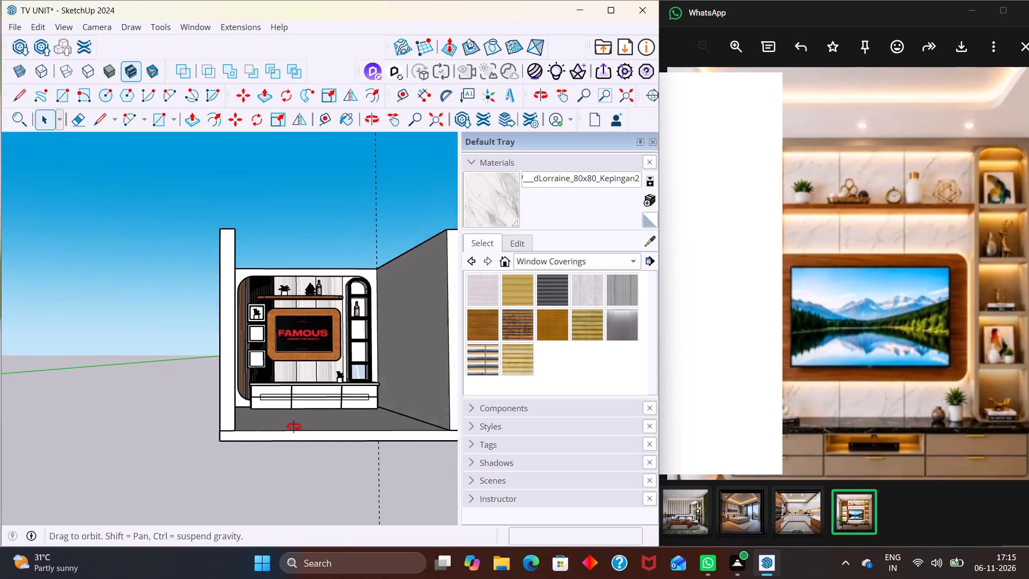
pyautogui.moveTo(294, 427); pyautogui.dragTo(291, 428, button='middle')
pyautogui.scroll(11, 344, 399)
pyautogui.doubleClick(308, 389)
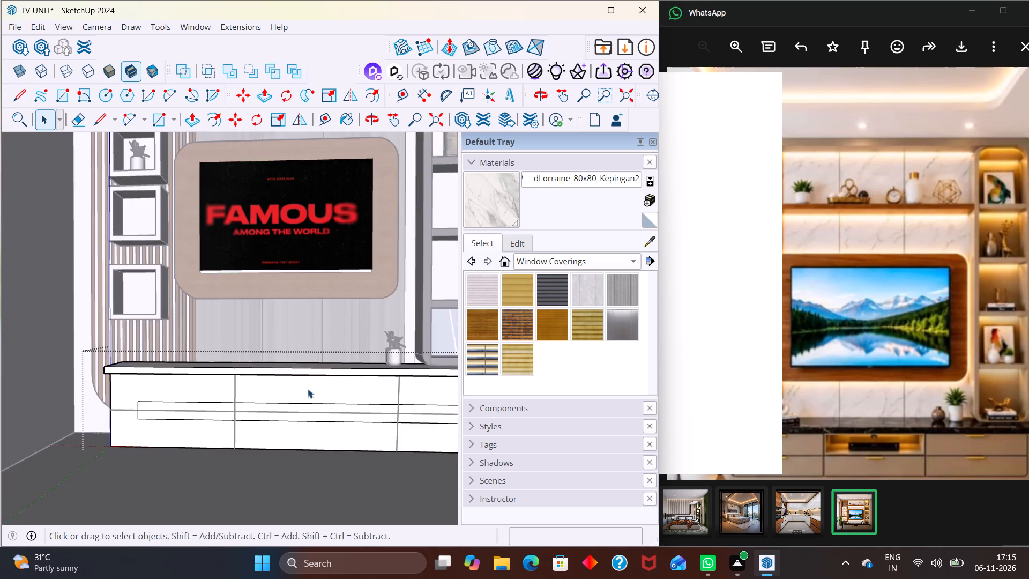
pyautogui.scroll(5, 308, 390)
pyautogui.click(305, 390)
pyautogui.scroll(2, 296, 396)
pyautogui.doubleClick(296, 395)
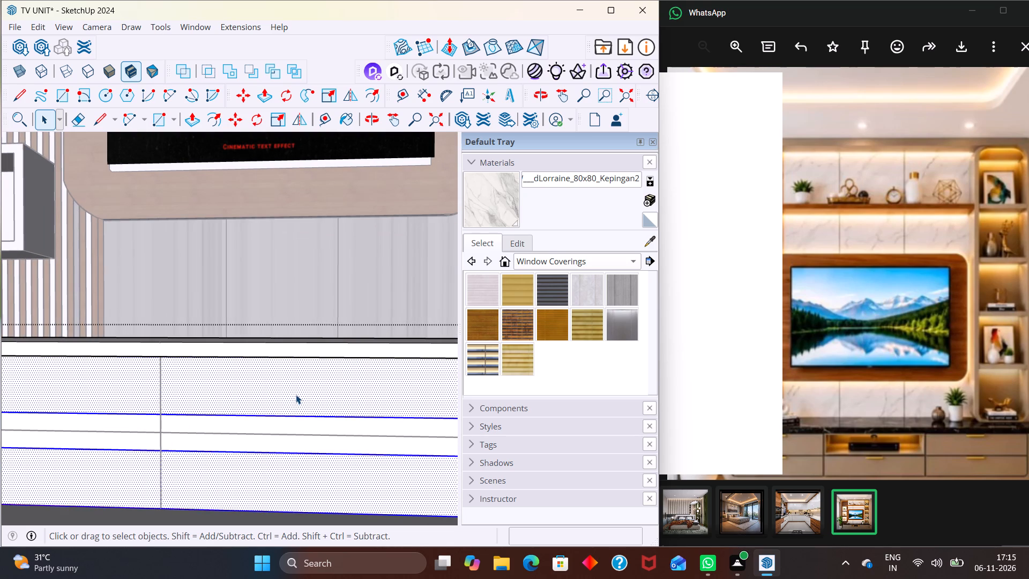
pyautogui.click(303, 374)
pyautogui.click(292, 375)
pyautogui.press('r')
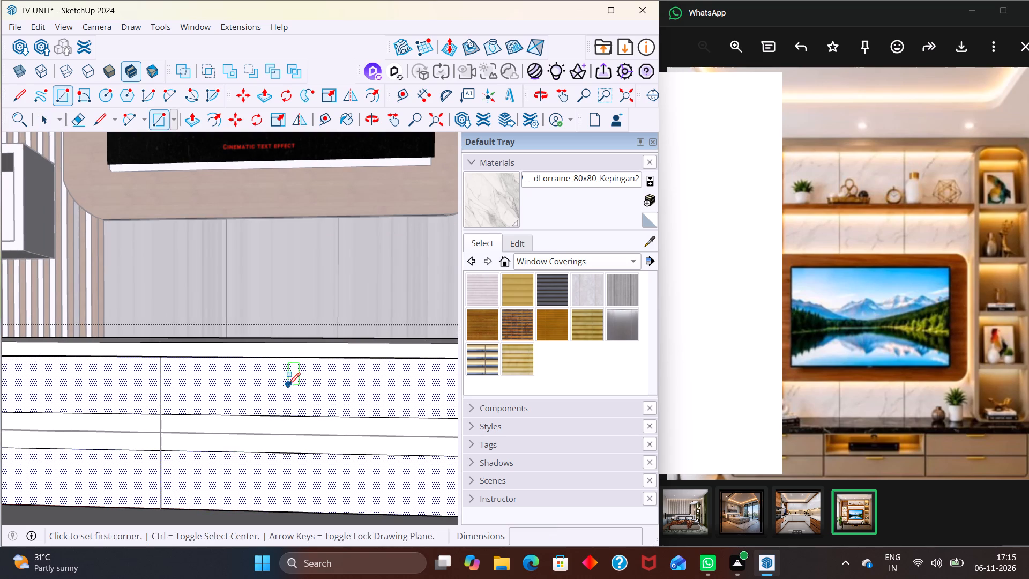
pyautogui.click(269, 381)
pyautogui.scroll(-5, 342, 411)
pyautogui.scroll(2, 424, 413)
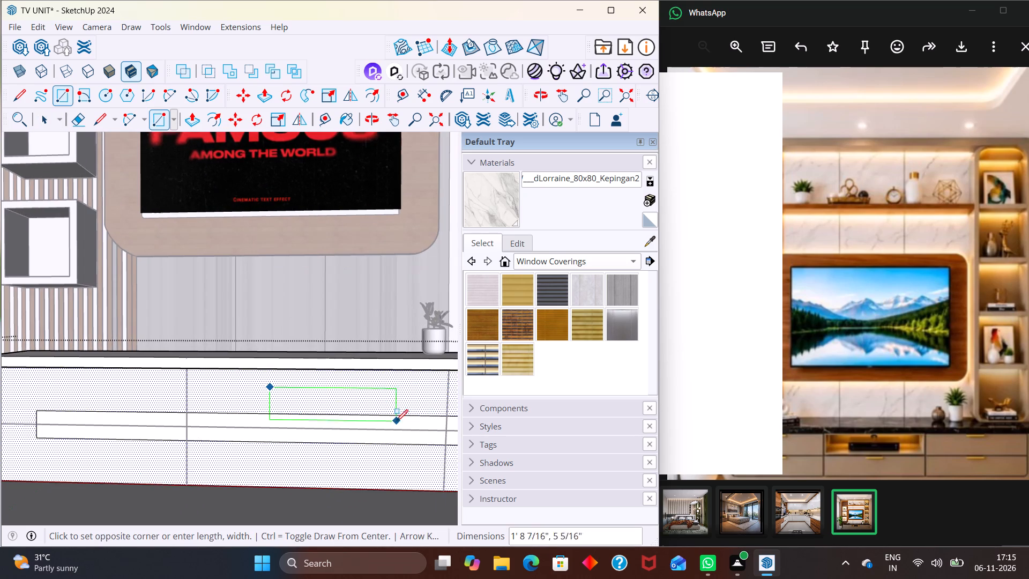
pyautogui.click(380, 399)
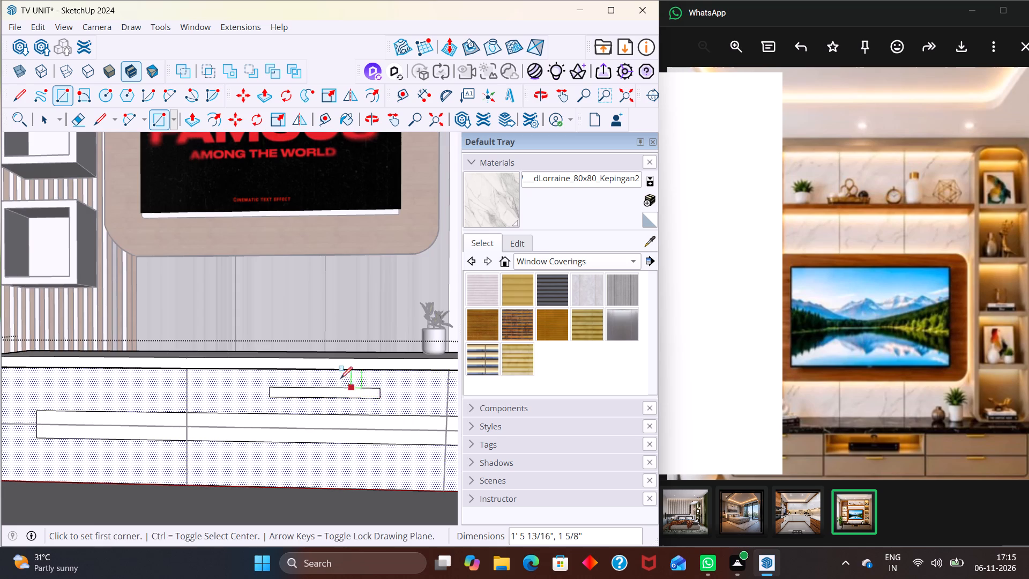
pyautogui.scroll(-6, 340, 378)
pyautogui.scroll(8, 349, 391)
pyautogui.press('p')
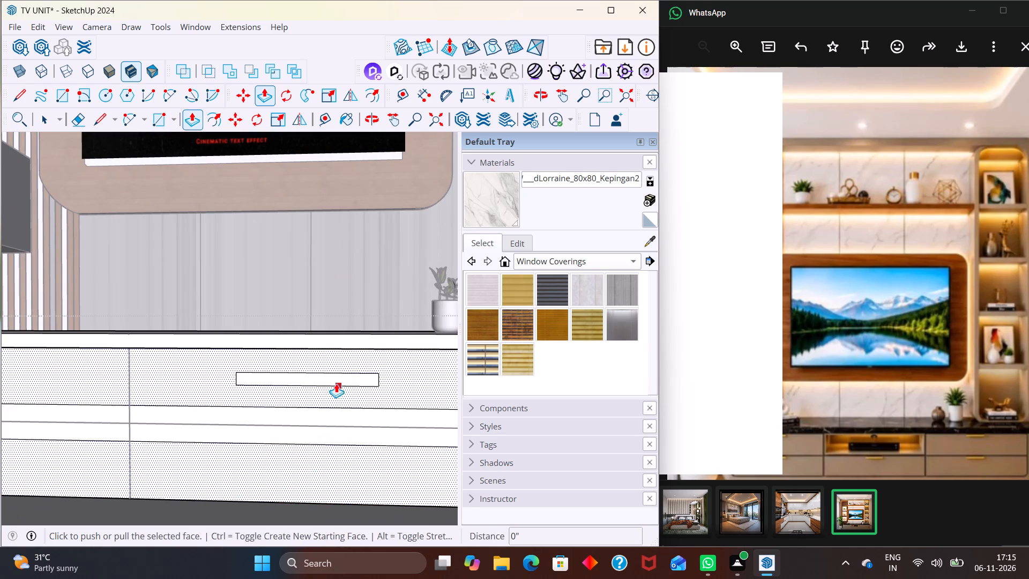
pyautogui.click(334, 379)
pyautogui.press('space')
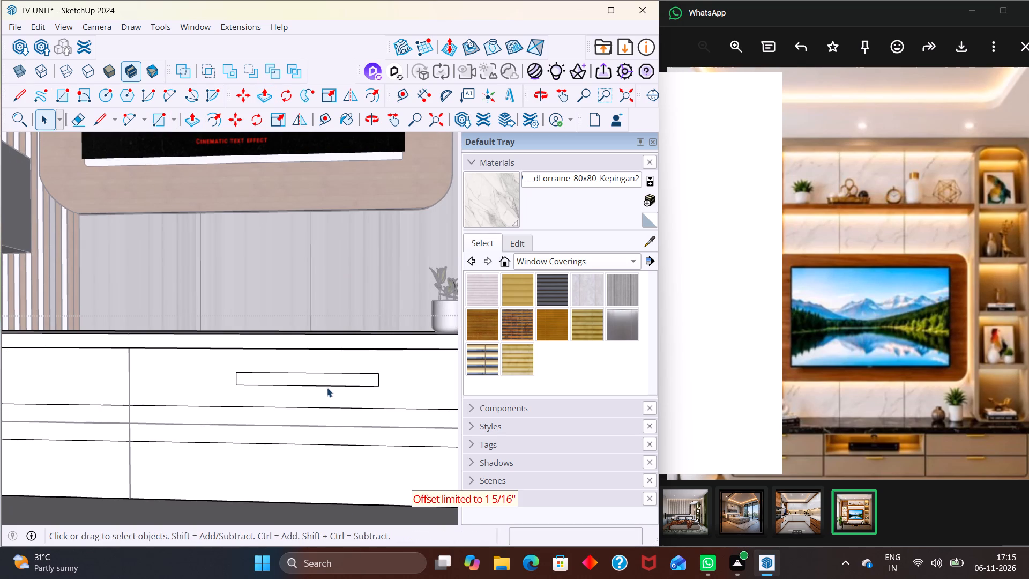
# Make the handle rectangle on the upper middle drawer front a group of its own, including its face and edges.
pyautogui.click(327, 384)
pyautogui.doubleClick(327, 383)
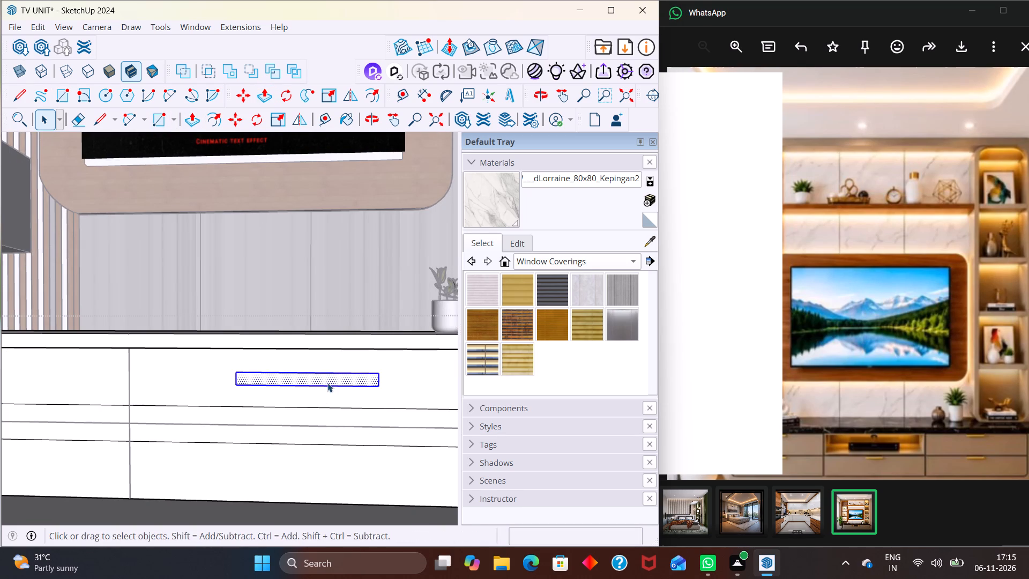
pyautogui.rightClick(327, 383)
pyautogui.click(371, 244)
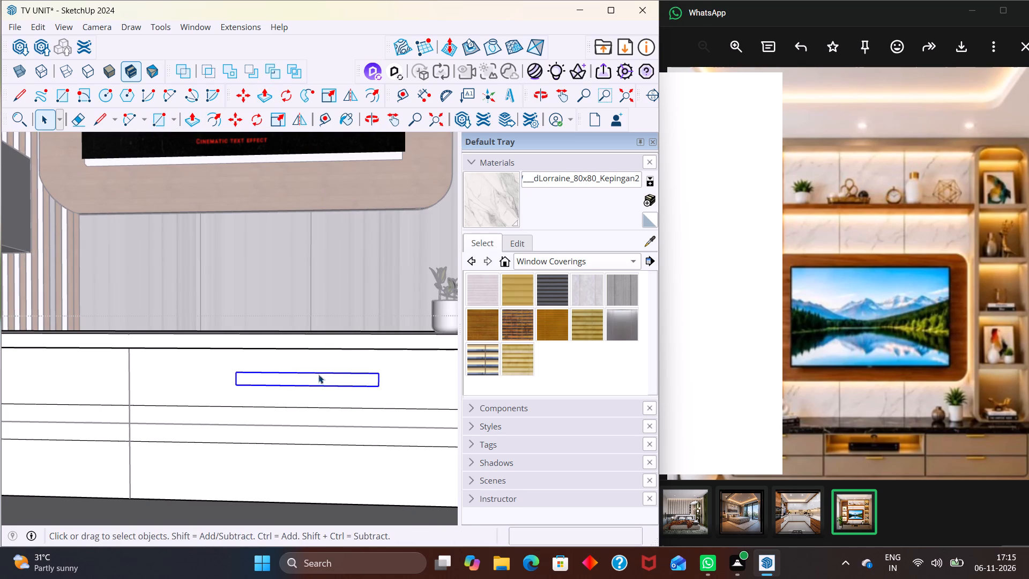
# Open the handle group, pull its face outward by about 9/16", and exit the handle and cabinet groups.
pyautogui.doubleClick(318, 375)
pyautogui.press('p')
pyautogui.click(317, 376)
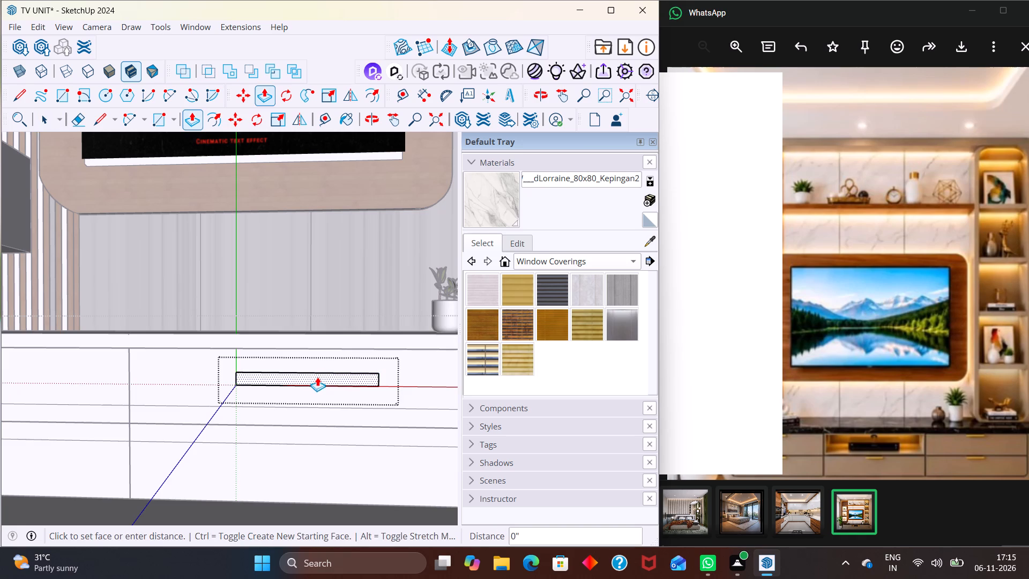
pyautogui.moveTo(316, 378); pyautogui.dragTo(289, 443, button='middle')
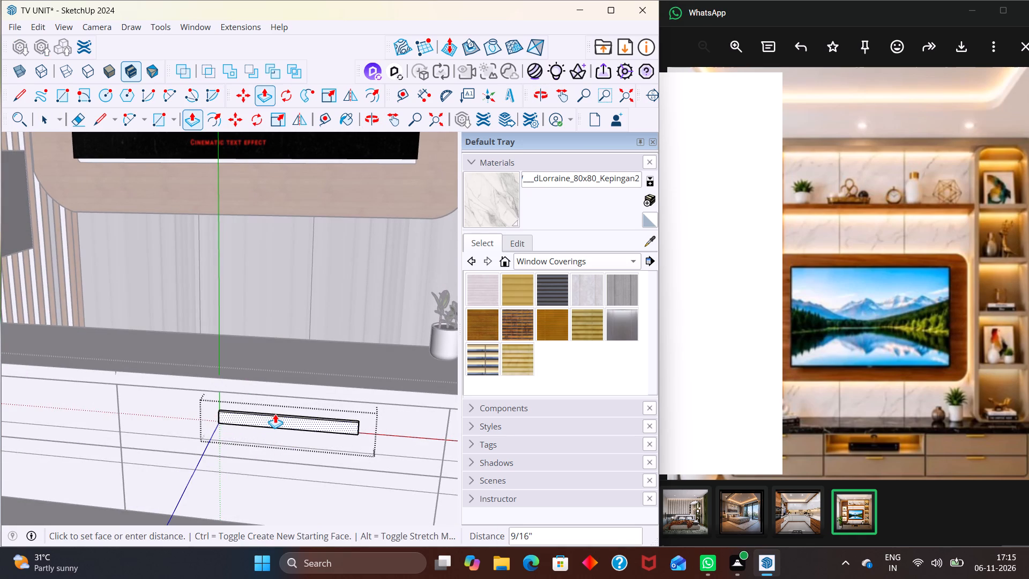
pyautogui.click(275, 415)
pyautogui.scroll(-13, 282, 395)
pyautogui.press('space')
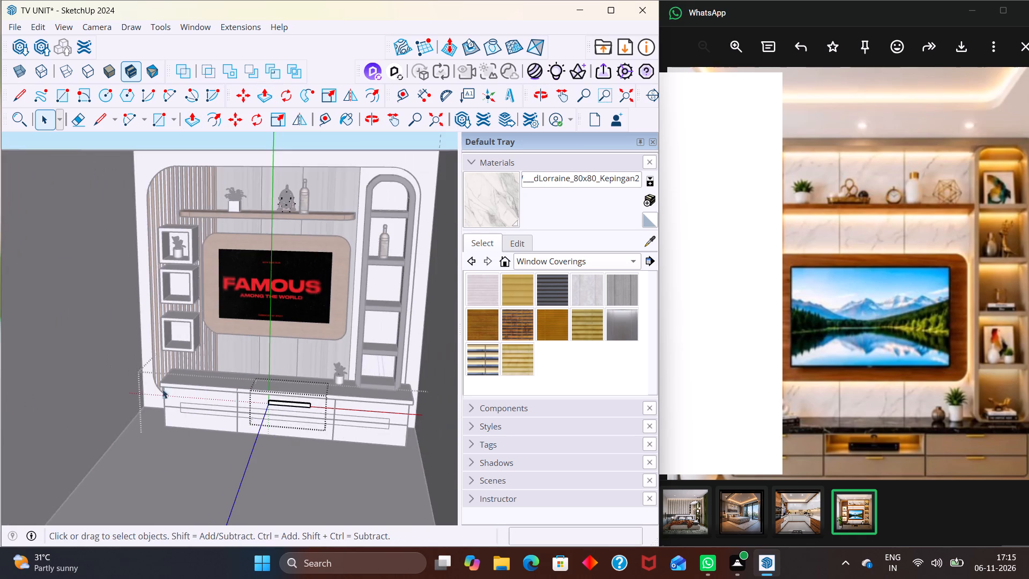
pyautogui.scroll(-7, 188, 356)
pyautogui.click(372, 324)
pyautogui.moveTo(400, 399); pyautogui.dragTo(401, 409)
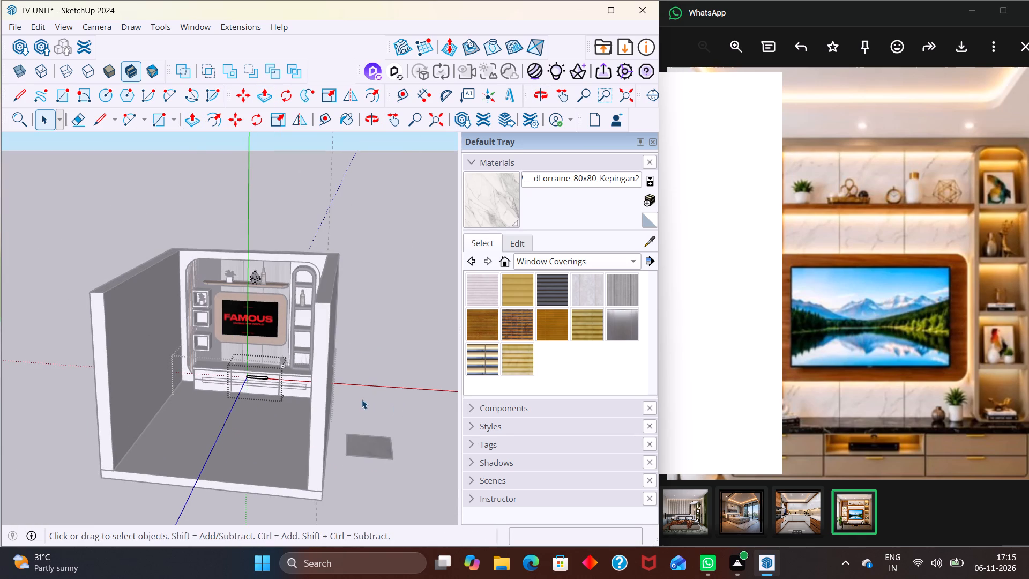
pyautogui.press('Escape')
pyautogui.press('space')
pyautogui.click(368, 390)
pyautogui.click(410, 326)
# Examine the raised handle on the upper middle drawer up close and within the whole TV unit.
pyautogui.scroll(5, 252, 377)
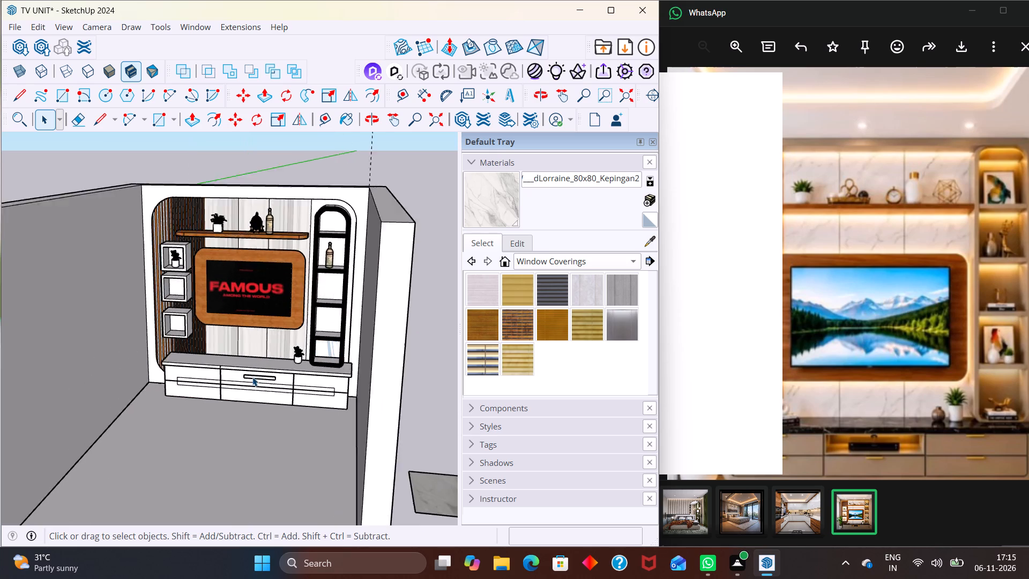
pyautogui.scroll(2, 252, 377)
pyautogui.moveTo(275, 387); pyautogui.dragTo(302, 389, button='middle')
pyautogui.moveTo(300, 389); pyautogui.dragTo(322, 382, button='middle')
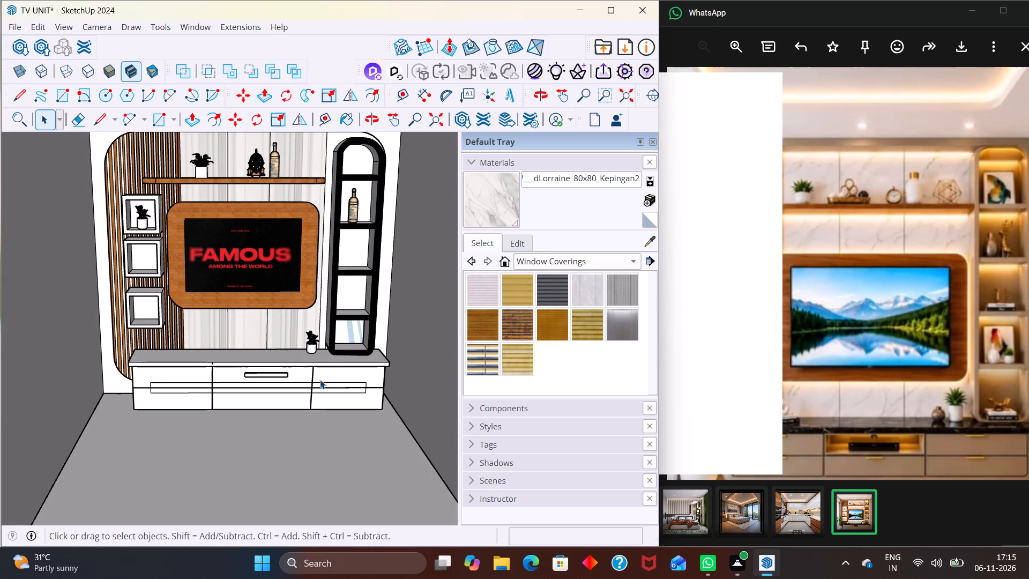
pyautogui.scroll(5, 314, 375)
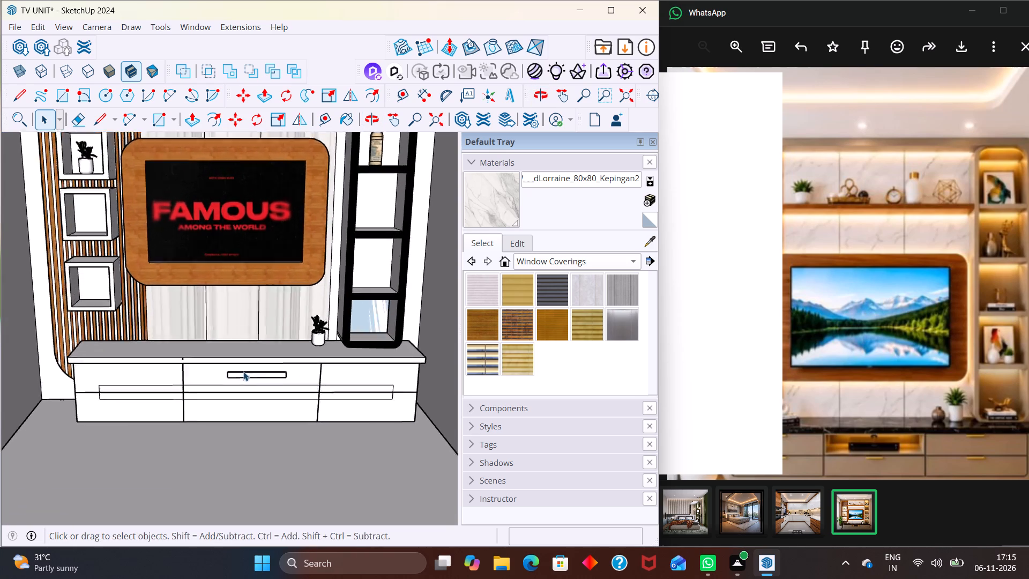
pyautogui.scroll(9, 243, 372)
pyautogui.moveTo(274, 386); pyautogui.dragTo(265, 423, button='middle')
pyautogui.scroll(2, 265, 423)
pyautogui.scroll(-5, 264, 422)
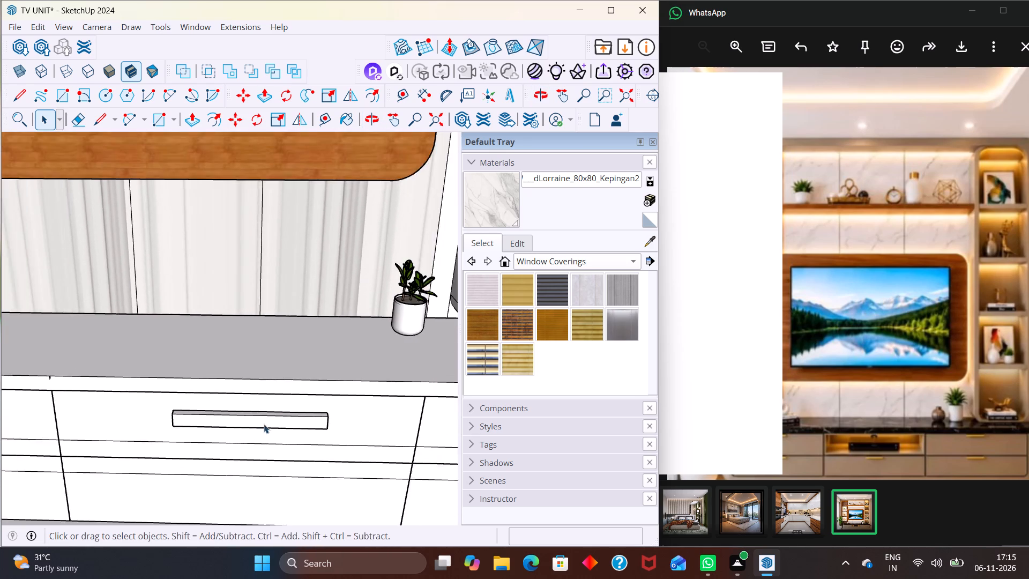
pyautogui.scroll(-8, 264, 424)
pyautogui.moveTo(262, 460); pyautogui.dragTo(272, 427, button='middle')
pyautogui.scroll(-3, 272, 435)
pyautogui.moveTo(272, 440); pyautogui.dragTo(259, 462, button='middle')
pyautogui.moveTo(262, 422); pyautogui.dragTo(233, 411, button='middle')
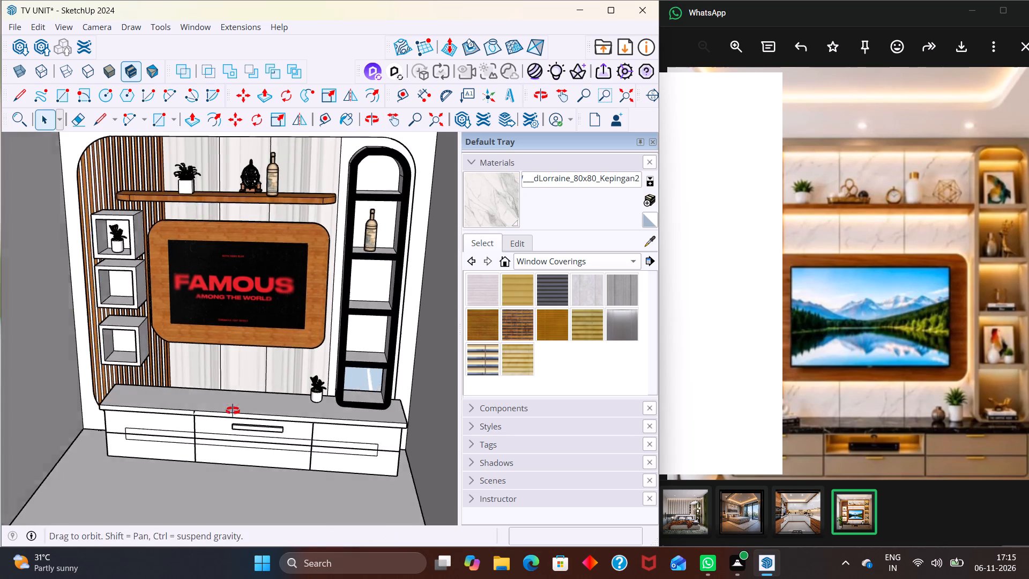
pyautogui.moveTo(233, 411); pyautogui.dragTo(228, 409, button='middle')
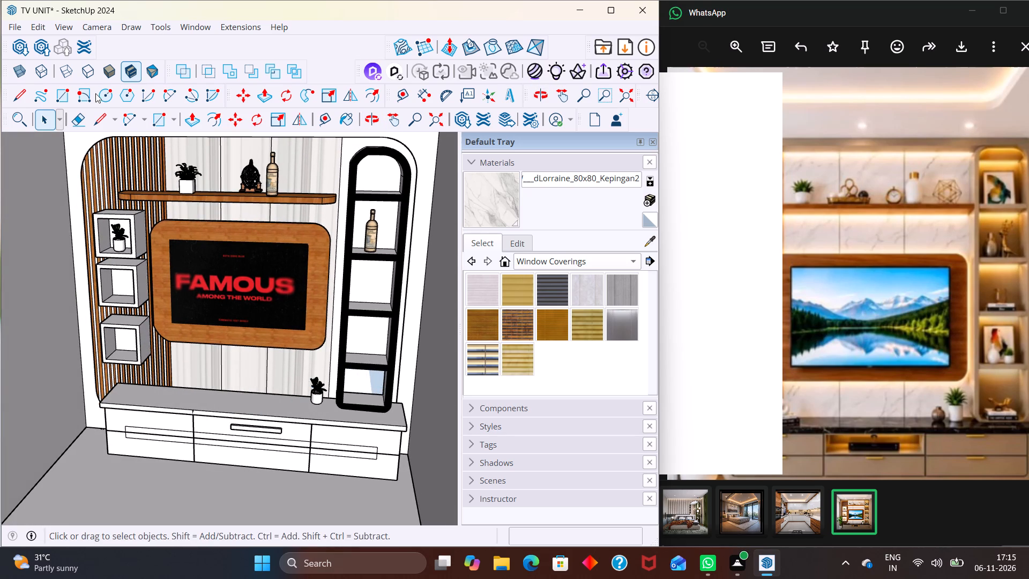
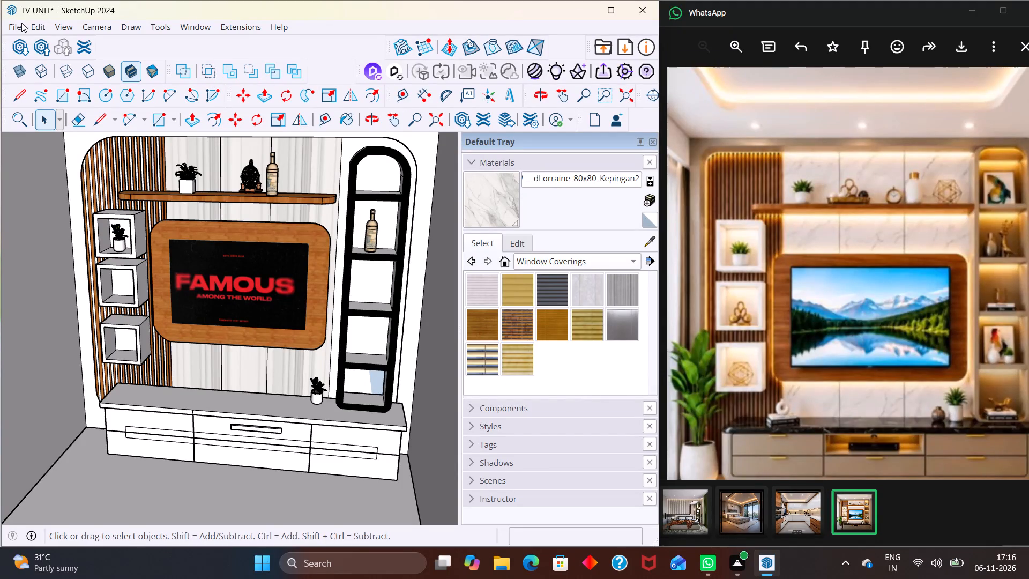
# Open 3D Warehouse and search the models for "DECERATIVE THOINGS".
pyautogui.click(18, 44)
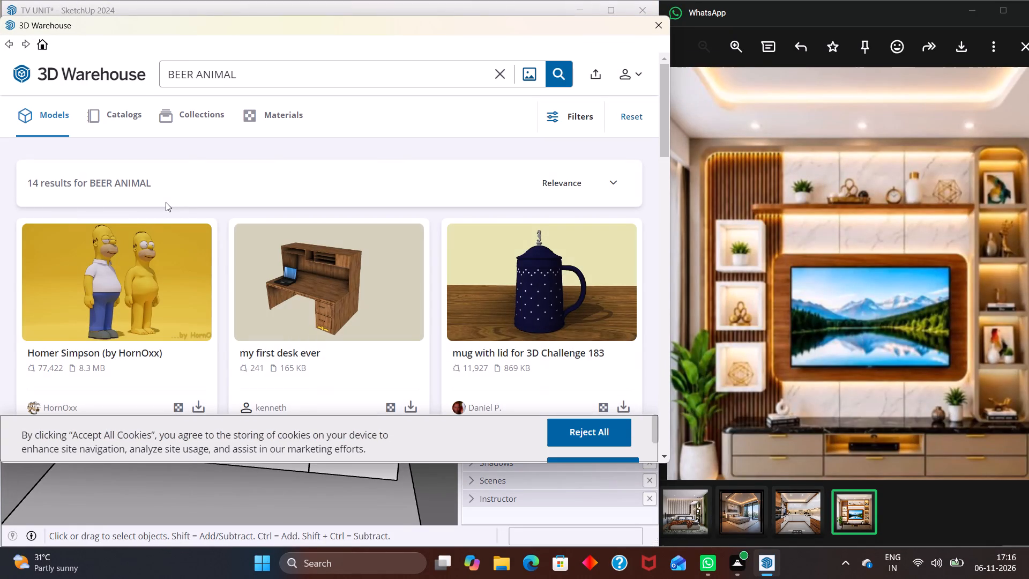
pyautogui.click(234, 69)
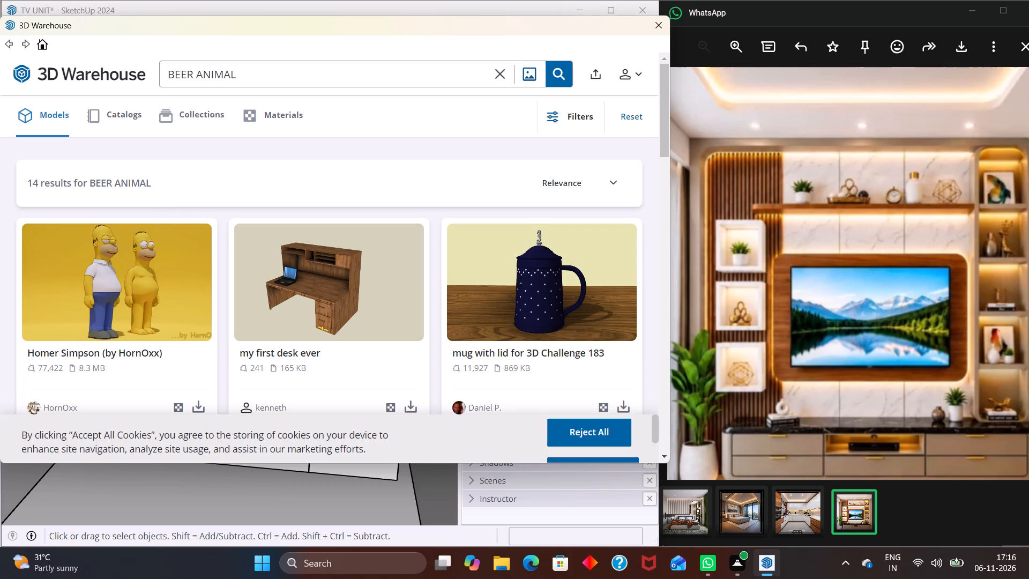
pyautogui.press('BackSpace')
pyautogui.press('BackSpace')
pyautogui.press('BackSpace')
pyautogui.press('BackSpace')
pyautogui.press('BackSpace')
pyautogui.press('BackSpace')
pyautogui.press('BackSpace')
pyautogui.press('BackSpace')
pyautogui.press('BackSpace')
pyautogui.press('BackSpace')
pyautogui.press('BackSpace')
pyautogui.press('BackSpace')
pyautogui.write('DECERATIVE THOINGS')
pyautogui.press('space')
pyautogui.press('Return')
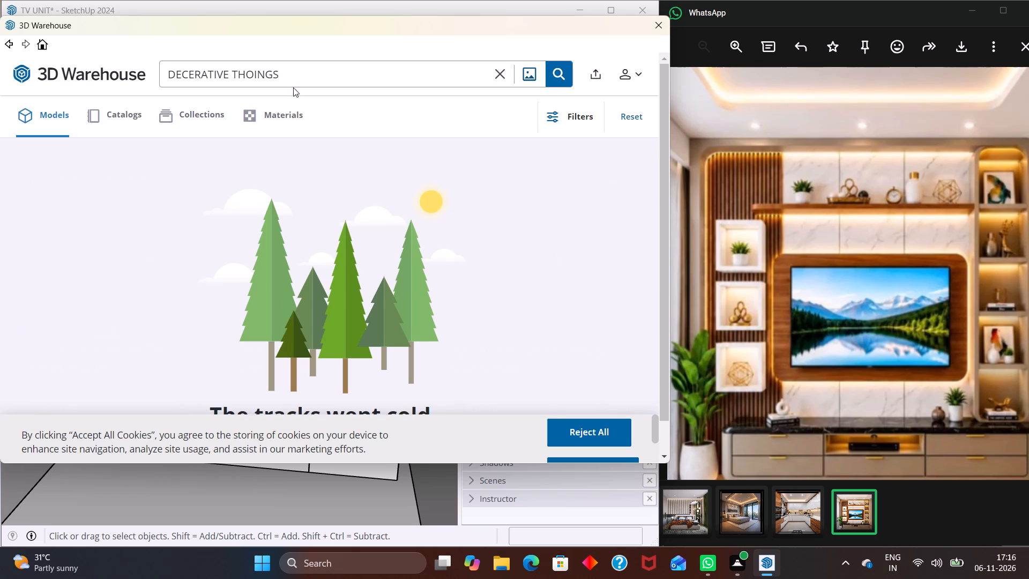
# Correct the model search to "DECERATIVE THINGS" and run it.
pyautogui.click(286, 72)
pyautogui.press('BackSpace')
pyautogui.press('BackSpace')
pyautogui.press('BackSpace')
pyautogui.press('BackSpace')
pyautogui.press('BackSpace')
pyautogui.write('IM')
pyautogui.press('BackSpace')
pyautogui.write('NGS')
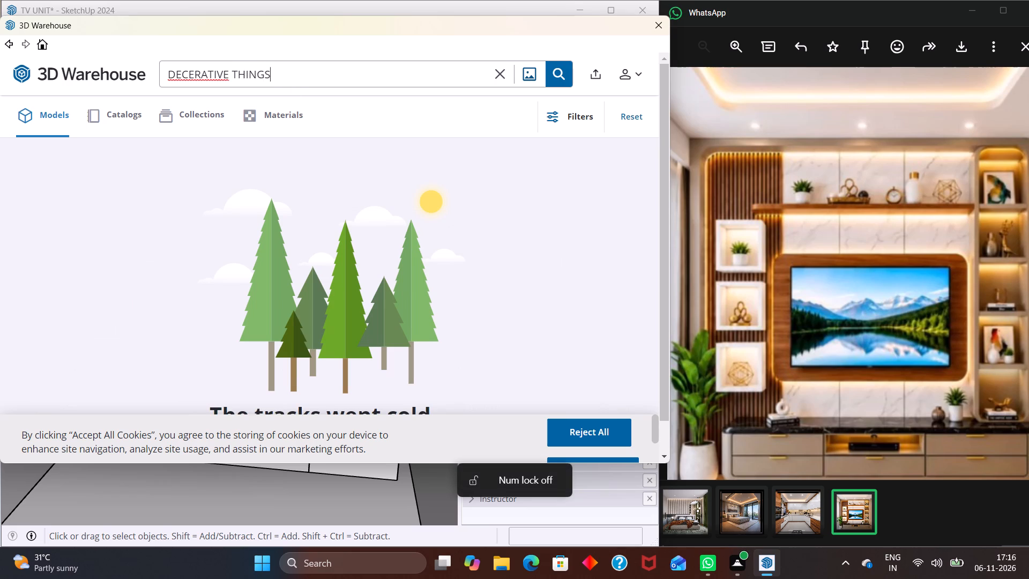
pyautogui.press('space')
pyautogui.press('Return')
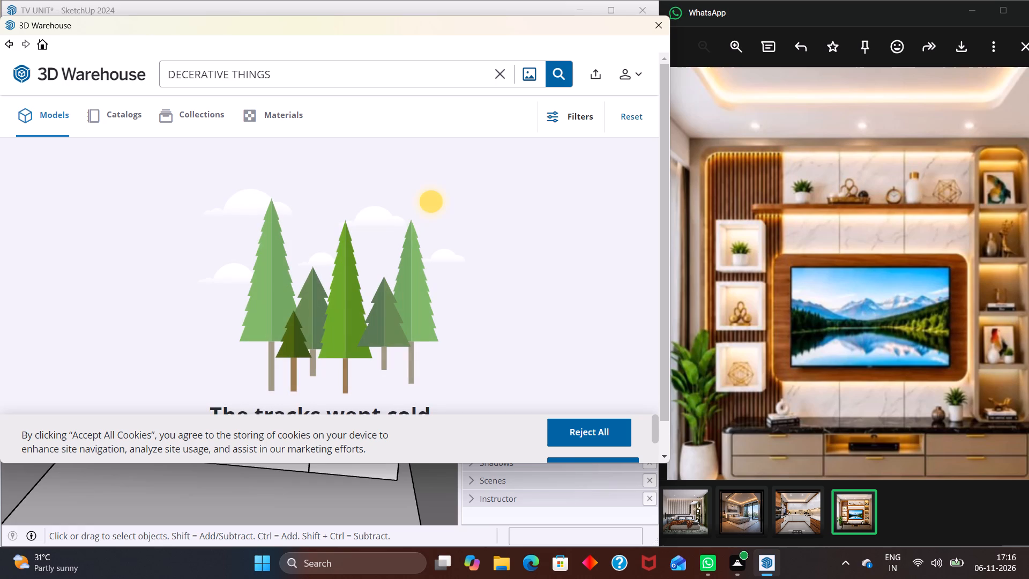
# Shorten the model search to "DECERATIVE" and look through the results for a shelf ornament.
pyautogui.click(243, 92)
pyautogui.doubleClick(279, 76)
pyautogui.press('BackSpace')
pyautogui.press('BackSpace')
pyautogui.press('BackSpace')
pyautogui.press('BackSpace')
pyautogui.press('BackSpace')
pyautogui.press('BackSpace')
pyautogui.press('BackSpace')
pyautogui.press('Return')
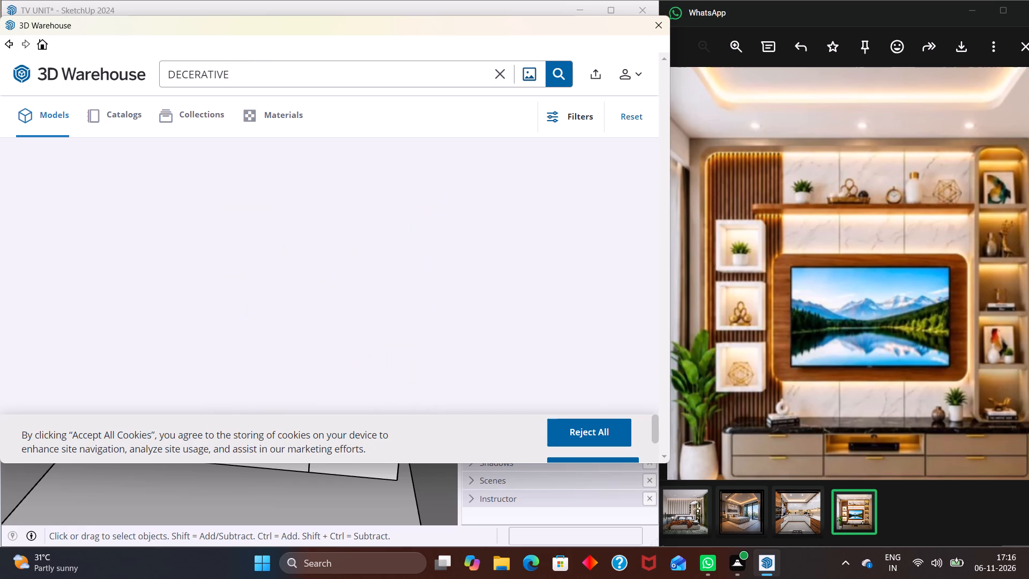
pyautogui.scroll(-5, 304, 153)
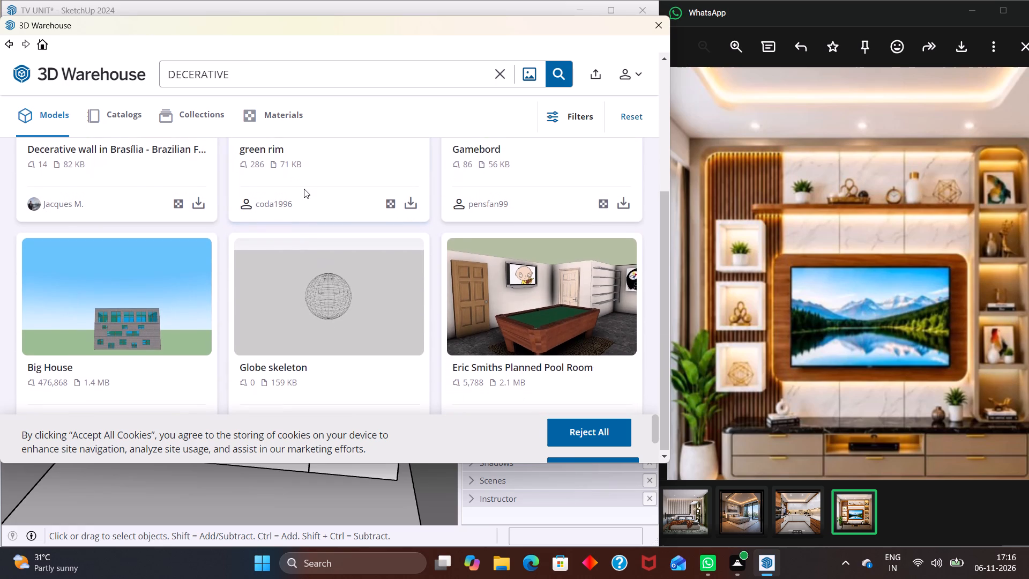
pyautogui.scroll(-3, 304, 189)
pyautogui.scroll(-6, 347, 213)
pyautogui.scroll(8, 353, 228)
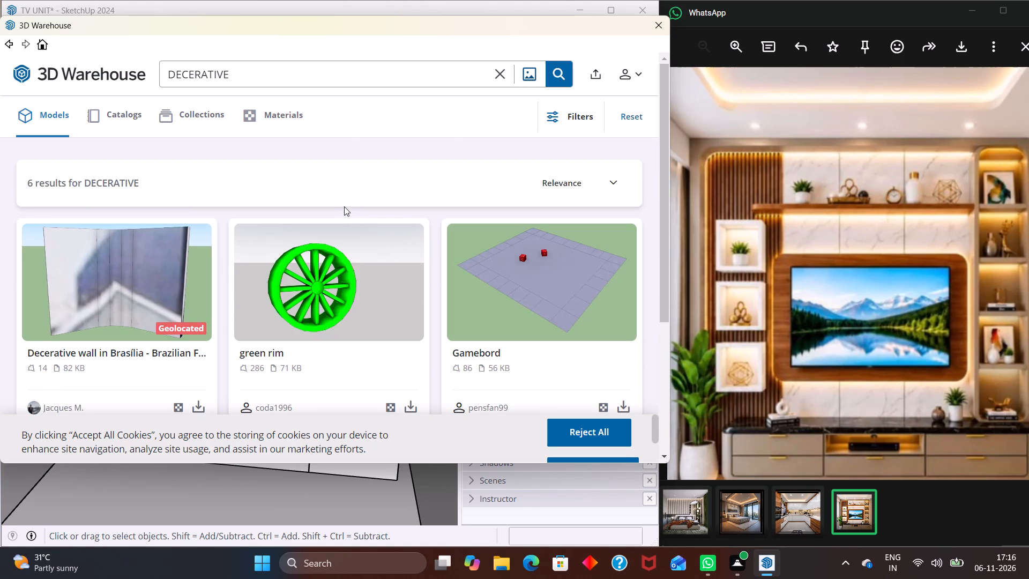
# Search the models for "DECERATION" and look through the results.
pyautogui.click(290, 83)
pyautogui.press('BackSpace')
pyautogui.press('BackSpace')
pyautogui.write('ON')
pyautogui.press('Return')
pyautogui.scroll(-6, 338, 267)
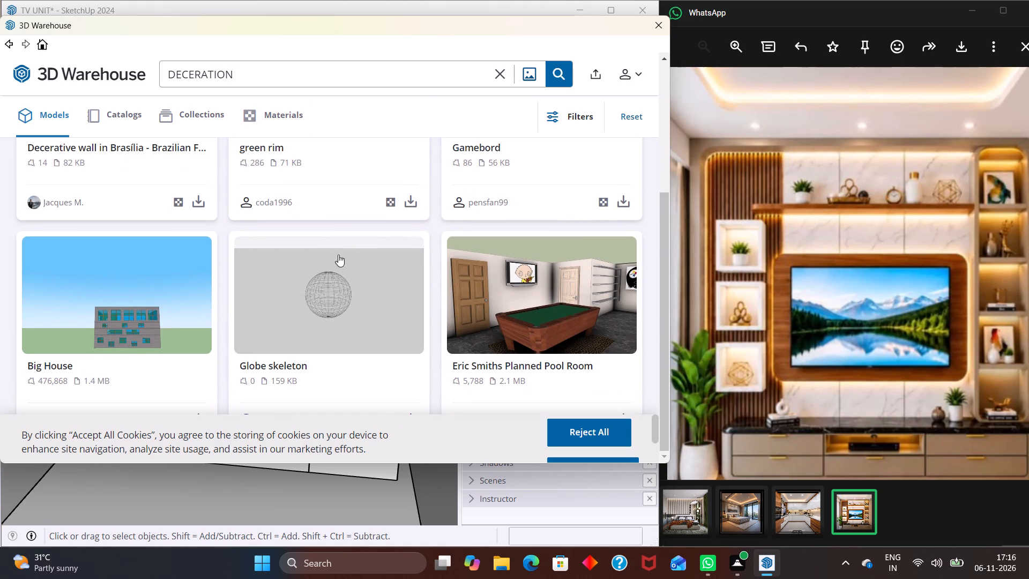
# Replace the search term with "SMALL DIGRAMS" and run the model search.
pyautogui.click(399, 80)
pyautogui.press('BackSpace')
pyautogui.press('BackSpace')
pyautogui.press('BackSpace')
pyautogui.press('BackSpace')
pyautogui.press('BackSpace')
pyautogui.press('BackSpace')
pyautogui.press('BackSpace')
pyautogui.press('BackSpace')
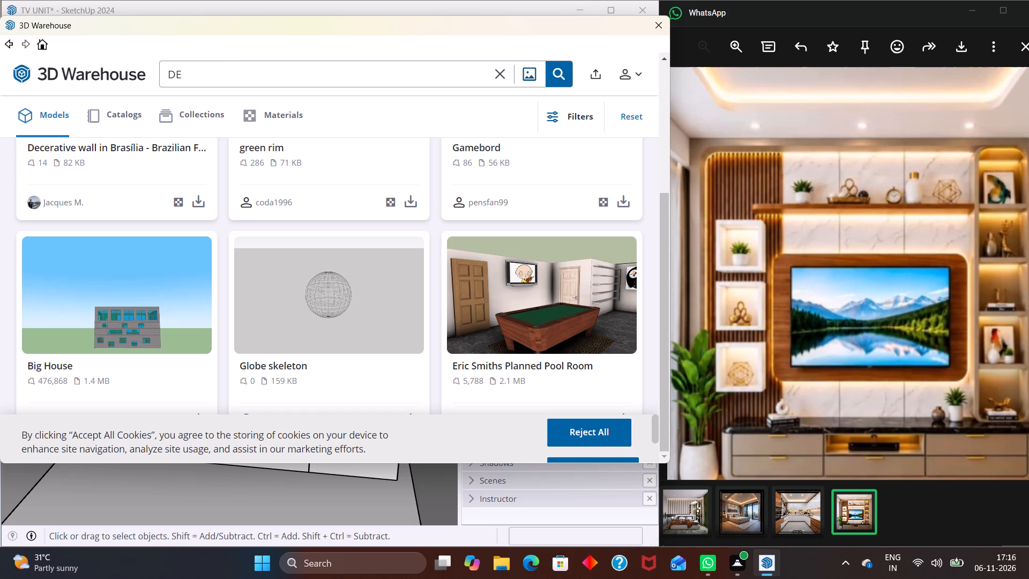
pyautogui.press('BackSpace')
pyautogui.press('BackSpace')
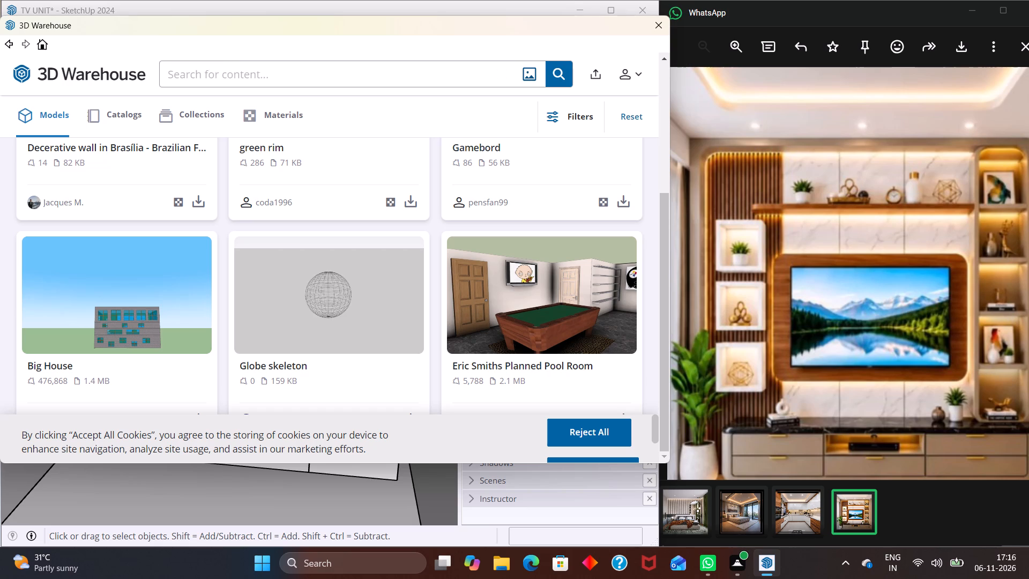
pyautogui.write('SM')
pyautogui.write('ALL DIGRAMS')
pyautogui.press('Return')
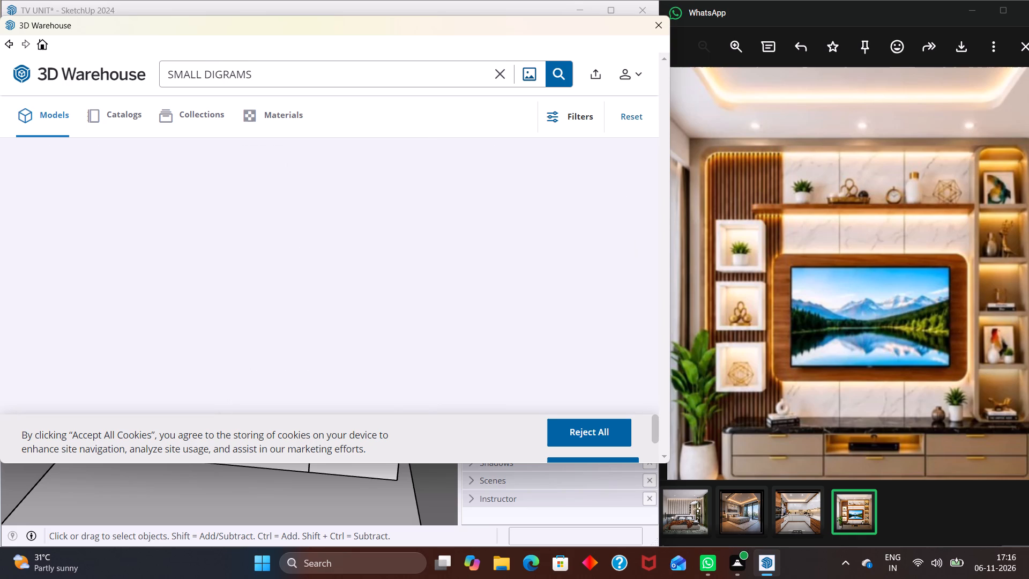
# Correct the search to "SMALL DIAGRAM", look through the models for a suitable ornament, and close 3D Warehouse.
pyautogui.click(327, 79)
pyautogui.press('BackSpace')
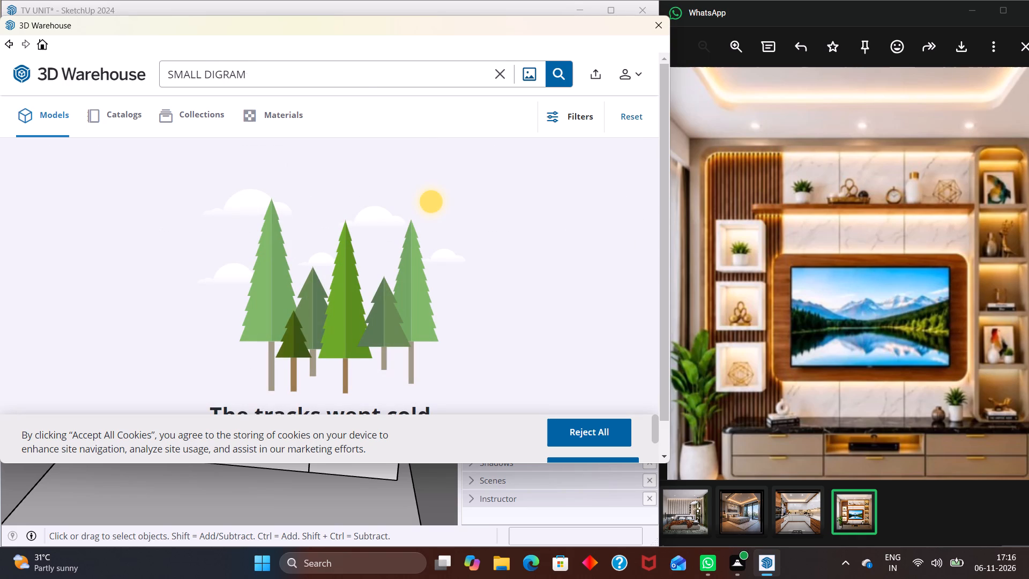
pyautogui.press('BackSpace')
pyautogui.press('BackSpace')
pyautogui.press('BackSpace')
pyautogui.press('BackSpace')
pyautogui.write('AGRAM')
pyautogui.press('Return')
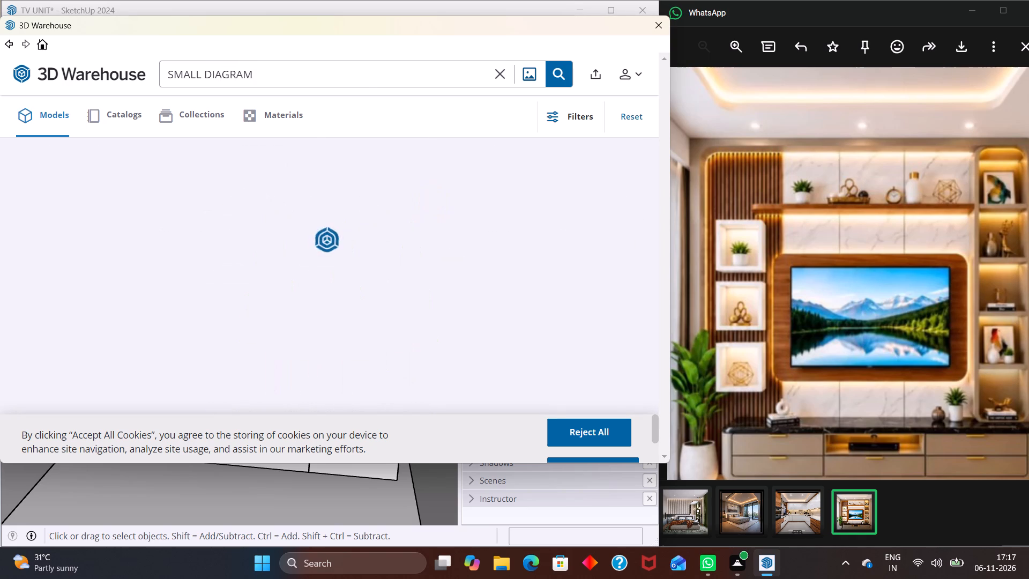
pyautogui.scroll(-3, 281, 203)
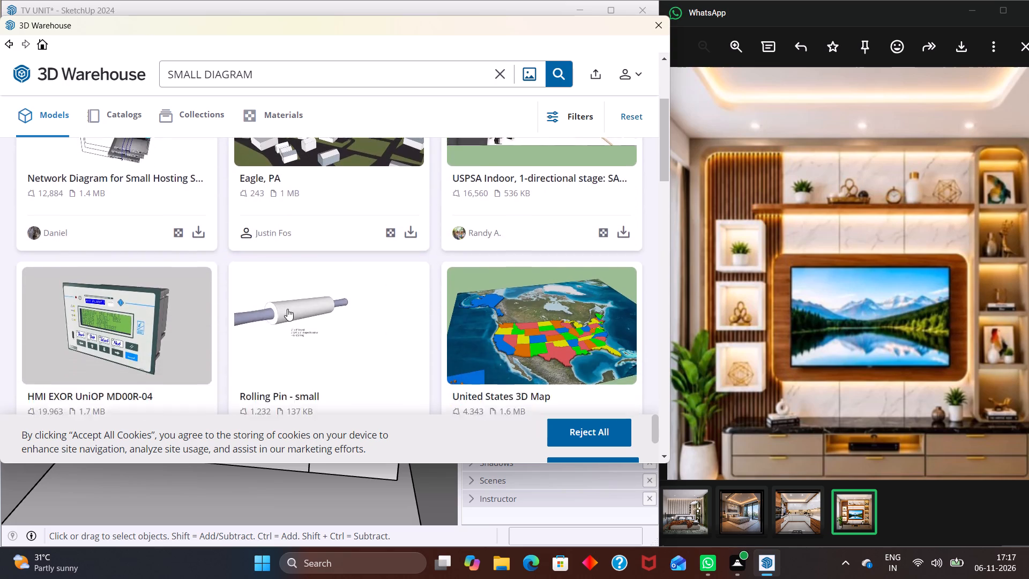
pyautogui.scroll(-12, 287, 309)
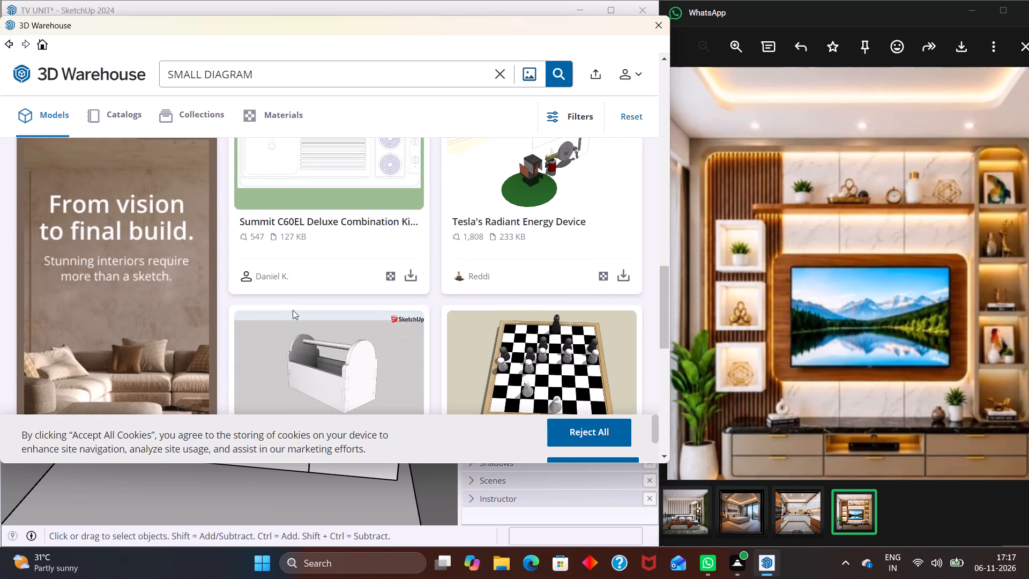
pyautogui.scroll(-17, 293, 310)
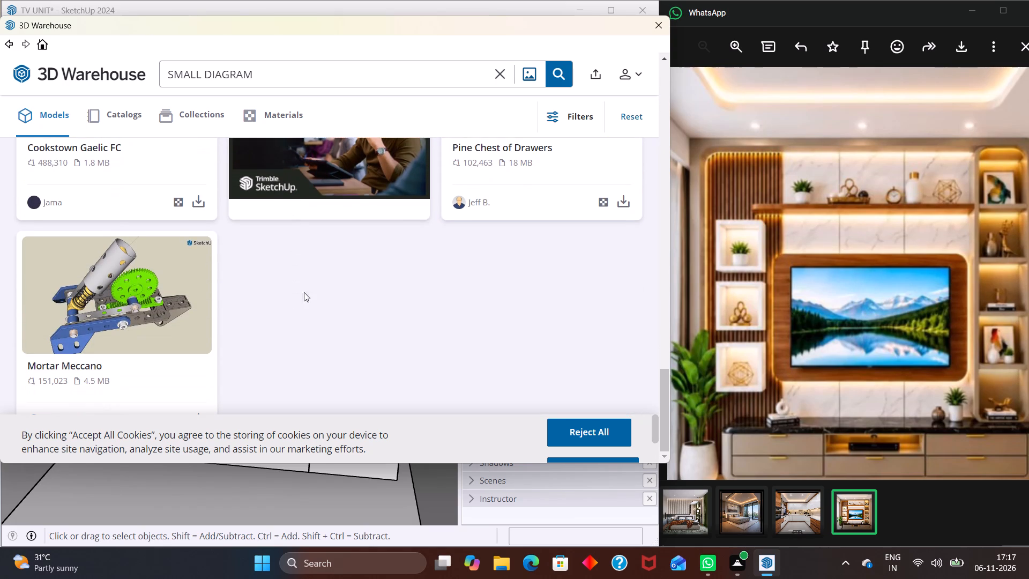
pyautogui.click(659, 32)
# Copy the dark ornament from the long wooden shelf about 5' 1 1/4" away into the middle box shelf on the slatted panel, and deselect it.
pyautogui.scroll(-2, 484, 199)
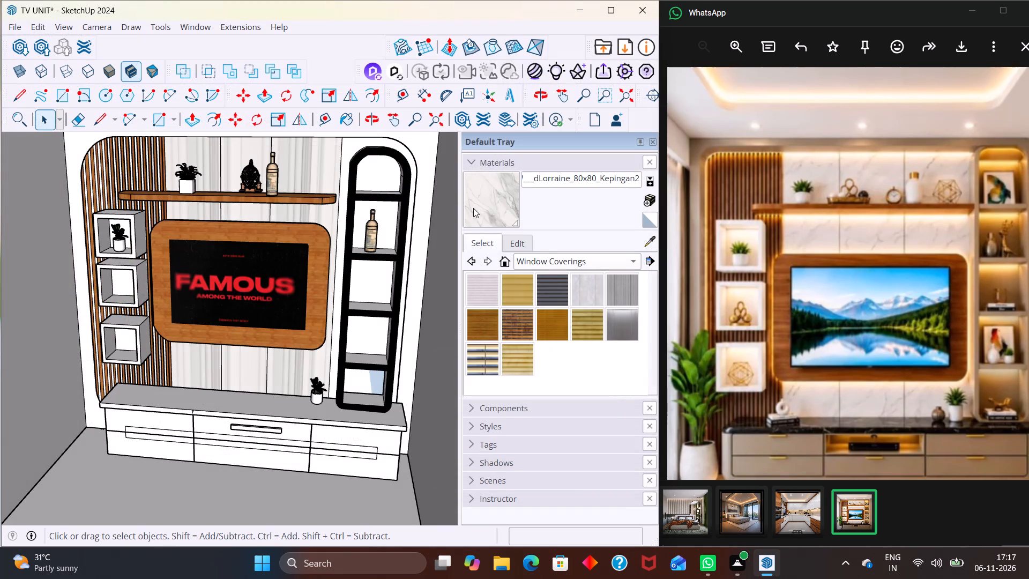
pyautogui.moveTo(314, 266); pyautogui.dragTo(319, 237, button='middle')
pyautogui.scroll(-5, 320, 233)
pyautogui.moveTo(307, 270); pyautogui.dragTo(312, 251, button='middle')
pyautogui.scroll(2, 308, 247)
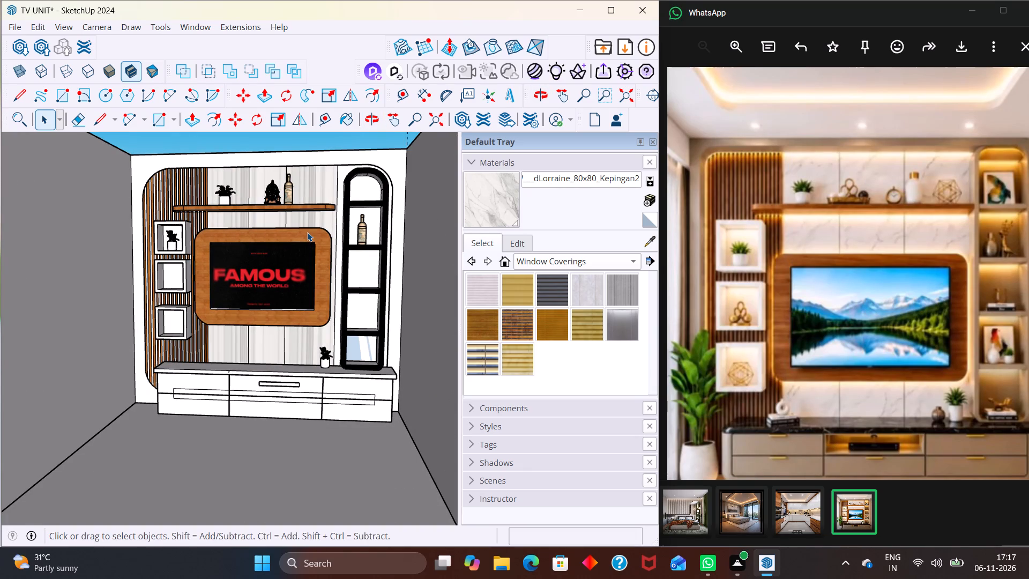
pyautogui.scroll(3, 244, 216)
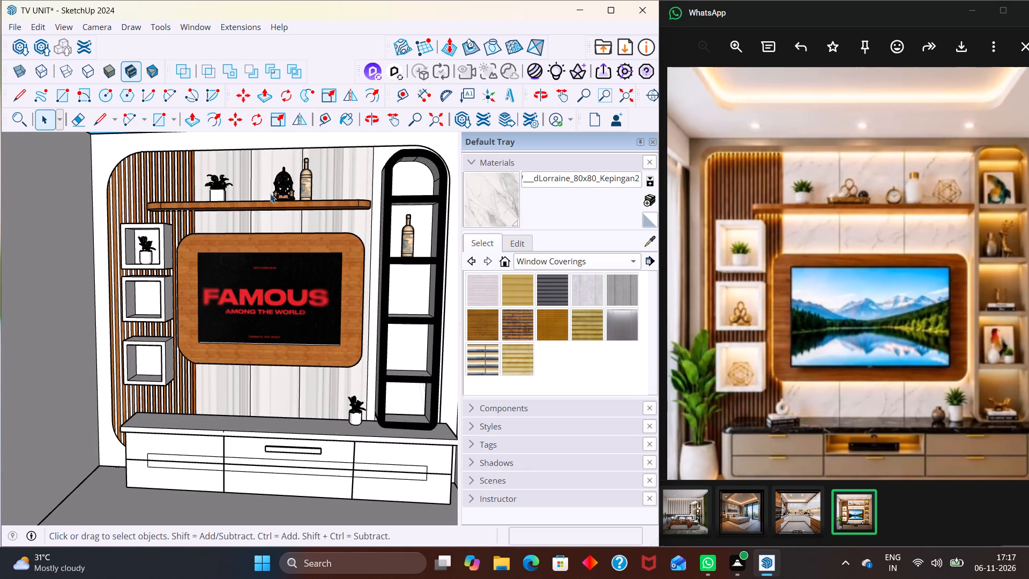
pyautogui.click(280, 185)
pyautogui.press('c')
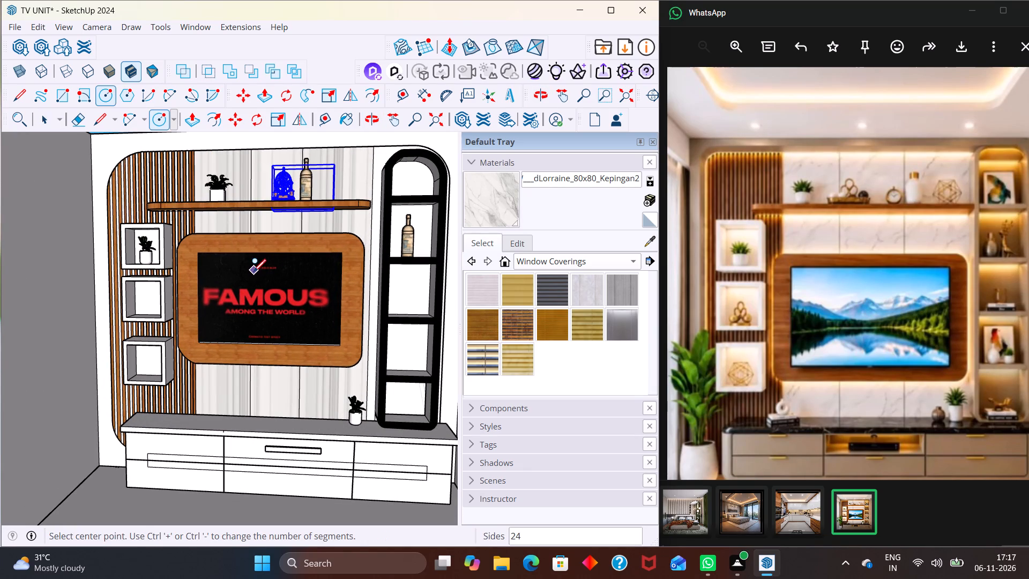
pyautogui.press('Escape')
pyautogui.press('space')
pyautogui.press('m')
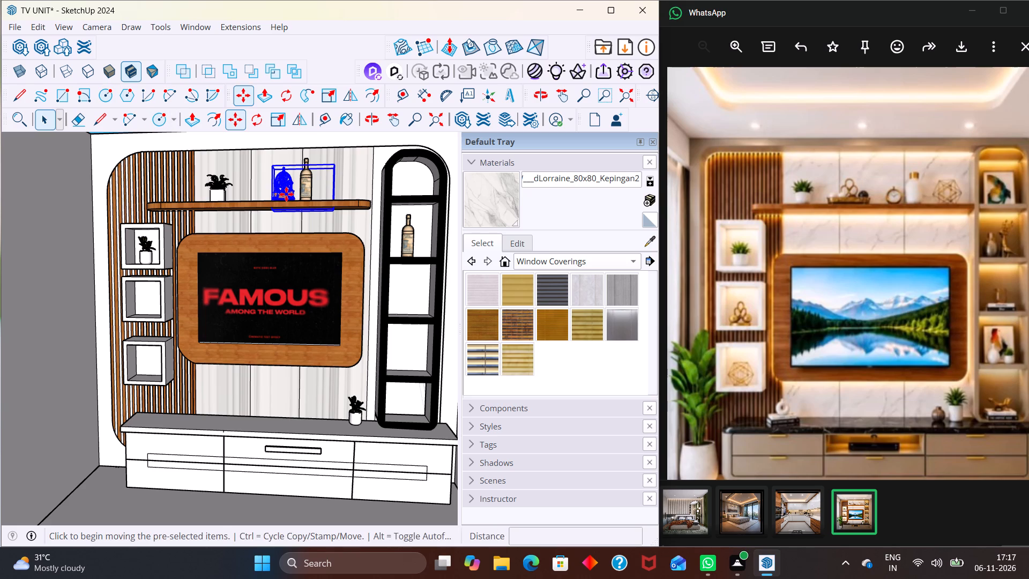
pyautogui.scroll(7, 286, 194)
pyautogui.moveTo(275, 216); pyautogui.dragTo(279, 309, button='middle')
pyautogui.scroll(3, 271, 258)
pyautogui.click(266, 232)
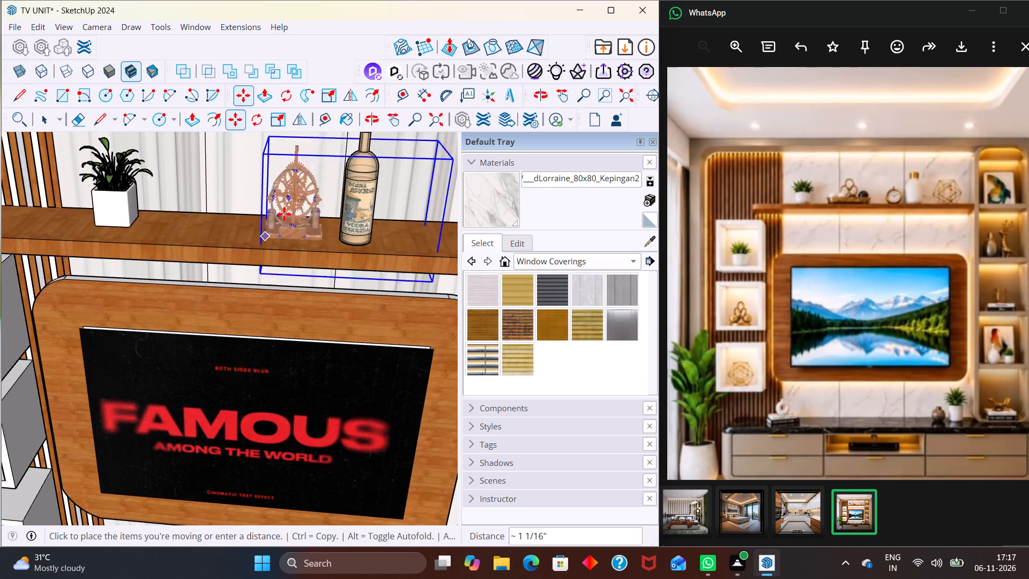
pyautogui.scroll(-5, 295, 205)
pyautogui.moveTo(164, 293); pyautogui.dragTo(259, 206, button='middle')
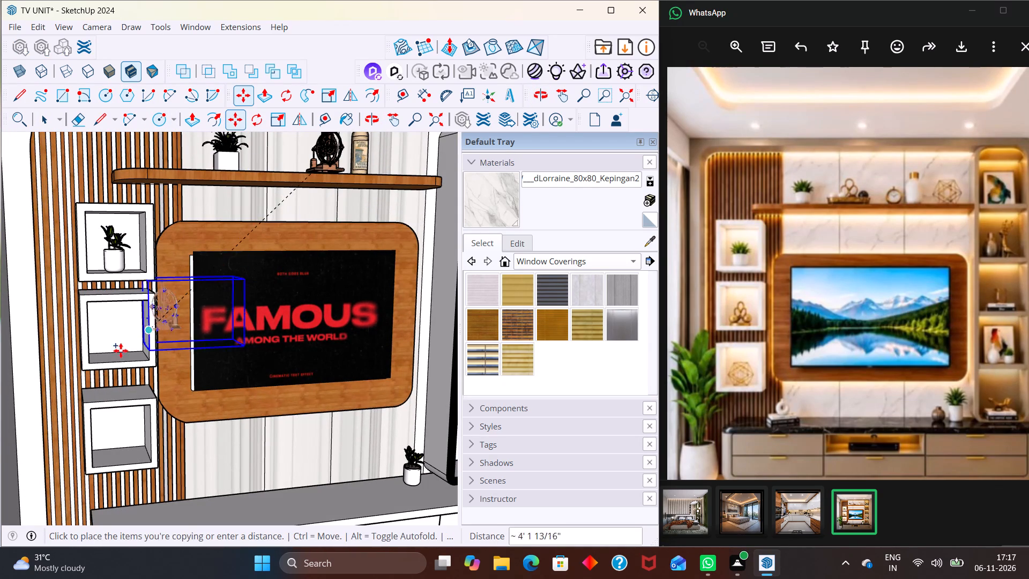
pyautogui.scroll(3, 89, 375)
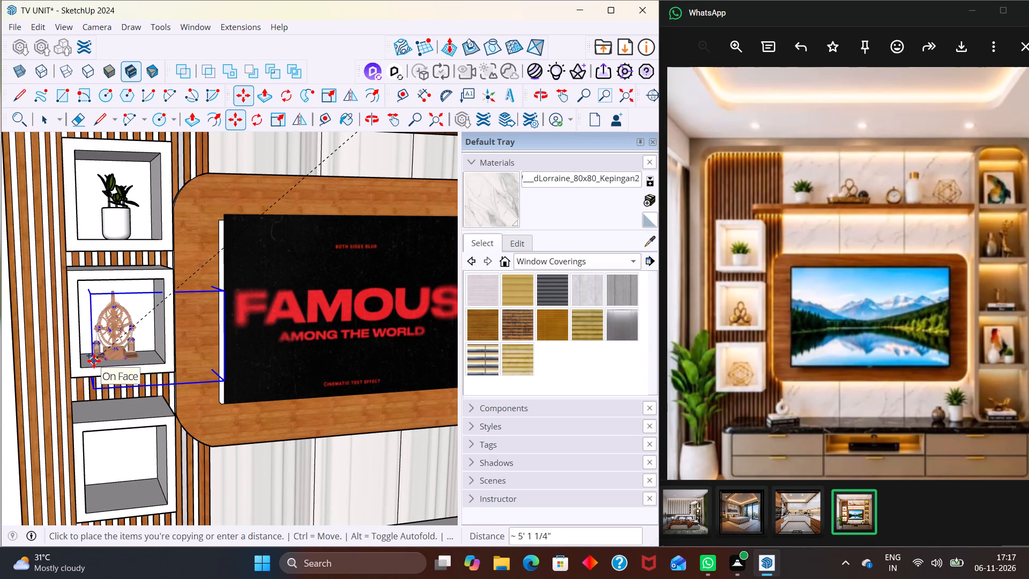
pyautogui.click(94, 361)
pyautogui.scroll(-3, 114, 344)
pyautogui.press('space')
pyautogui.scroll(-2, 194, 317)
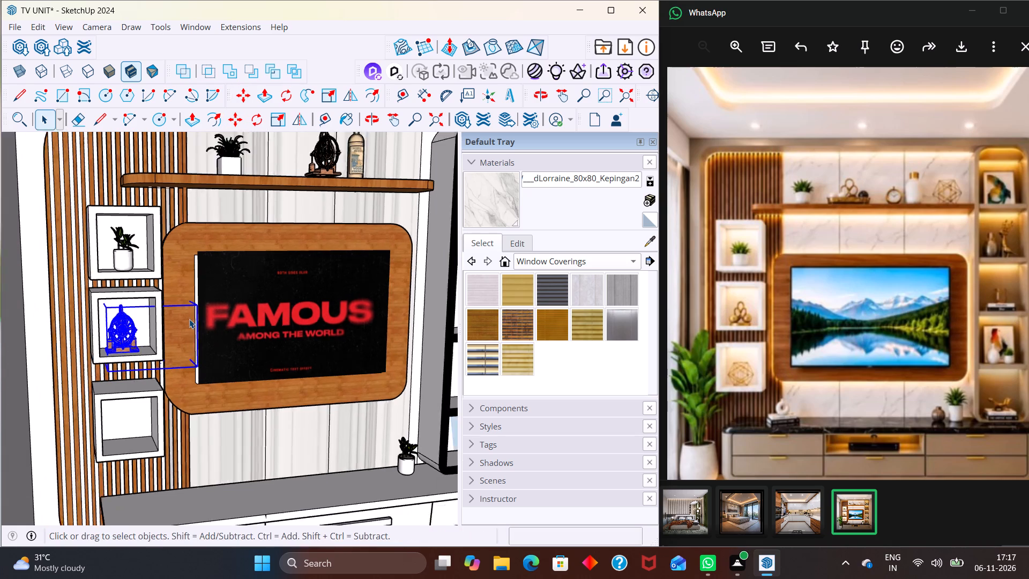
pyautogui.scroll(-9, 189, 319)
pyautogui.click(241, 205)
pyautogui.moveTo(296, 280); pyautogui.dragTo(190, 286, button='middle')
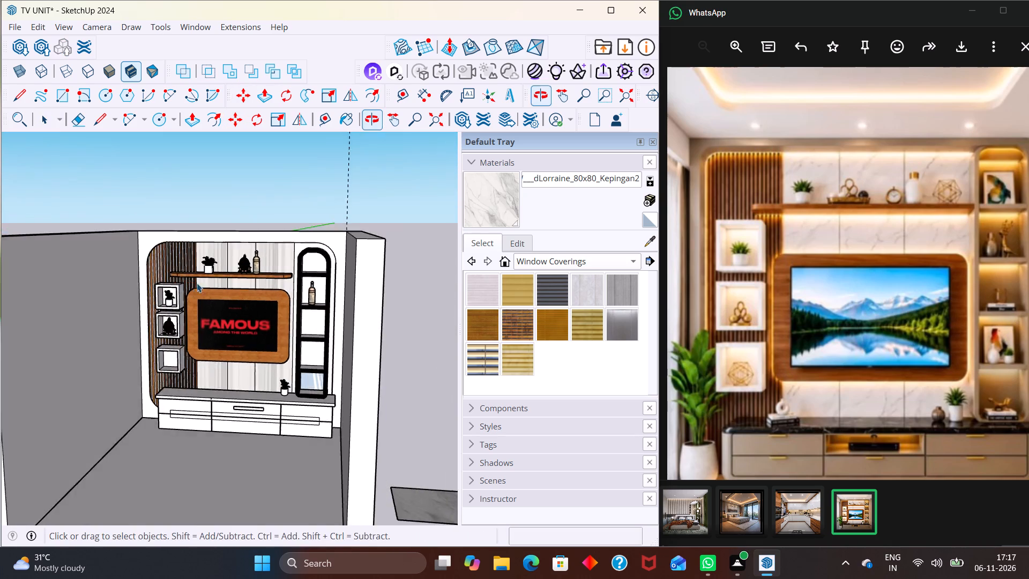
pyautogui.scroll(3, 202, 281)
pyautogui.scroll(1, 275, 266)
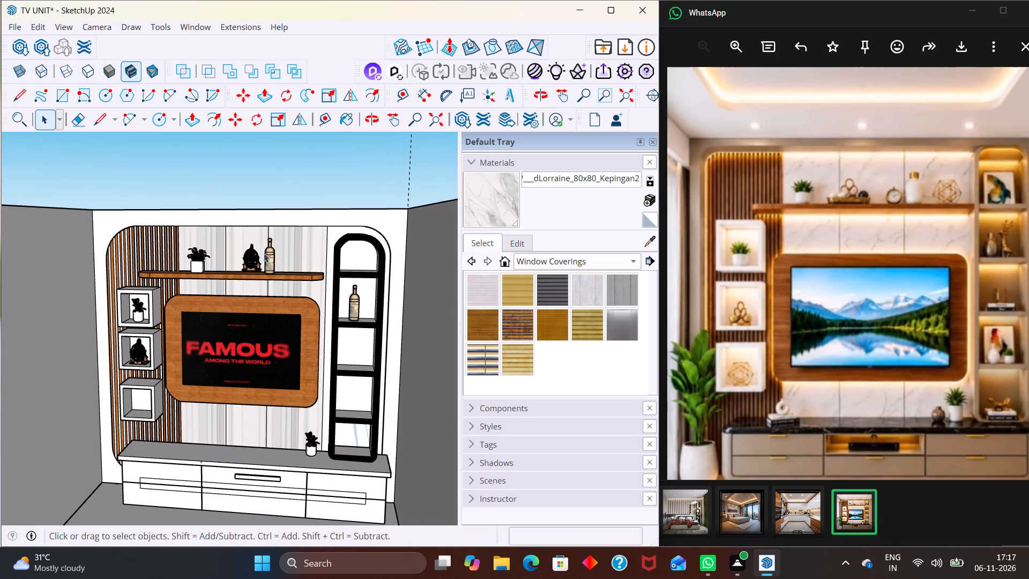
# Copy the bottle from the long wooden shelf about 6' 8 7/16" away into the lowest box shelf on the slatted panel.
pyautogui.click(267, 257)
pyautogui.press('m')
pyautogui.scroll(3, 272, 328)
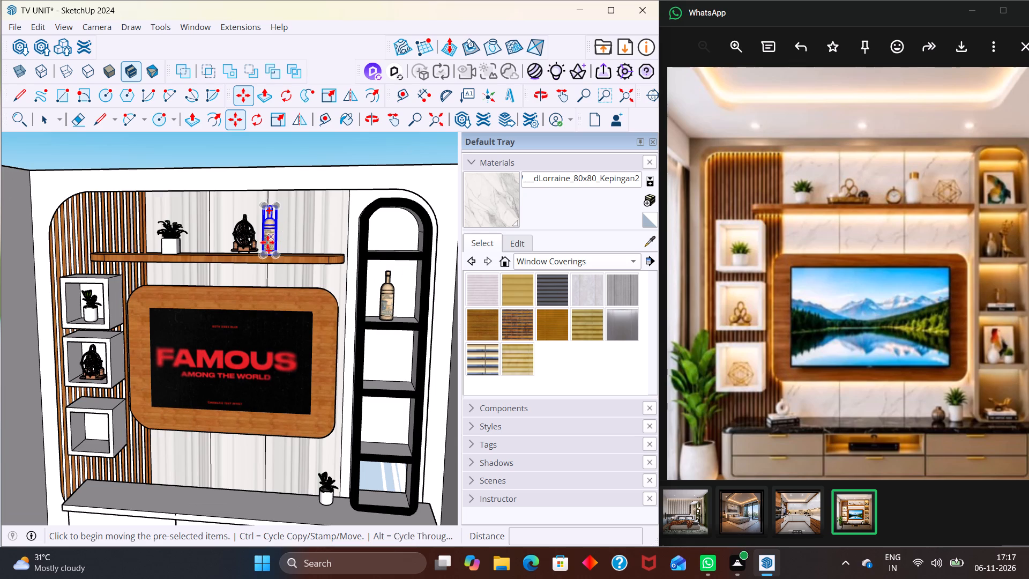
pyautogui.click(263, 253)
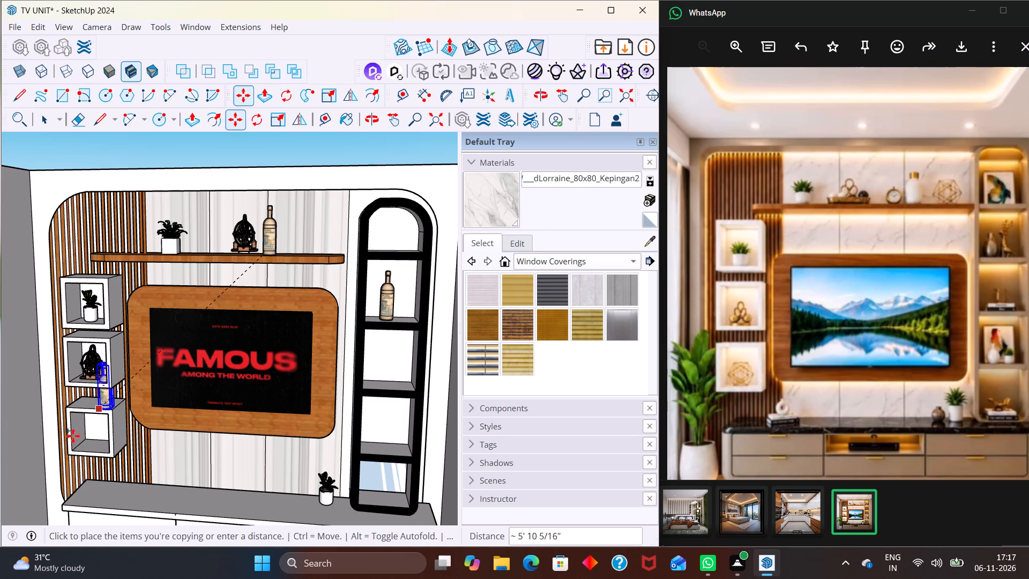
pyautogui.scroll(14, 63, 457)
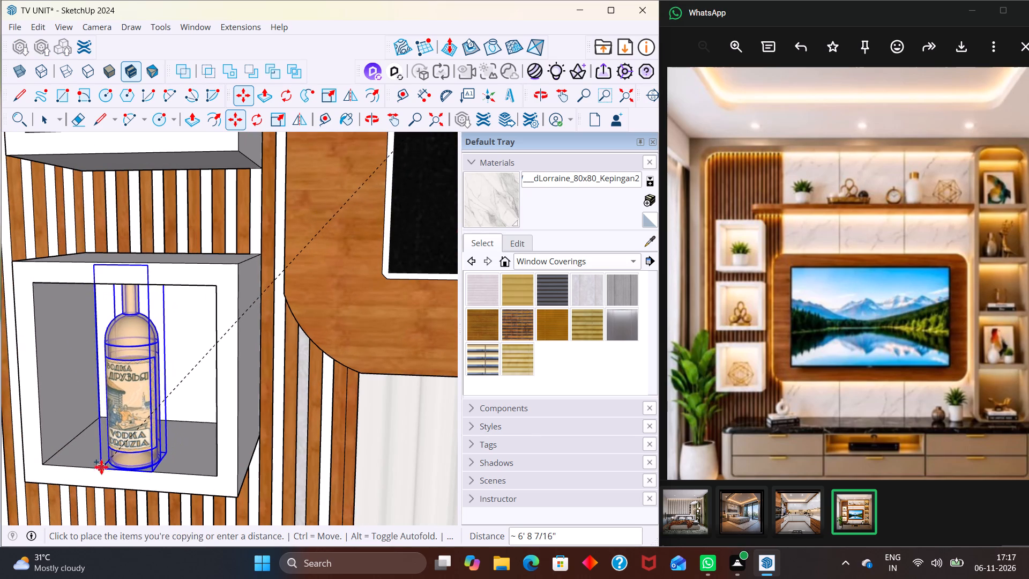
pyautogui.click(109, 459)
pyautogui.scroll(-5, 123, 412)
pyautogui.press('space')
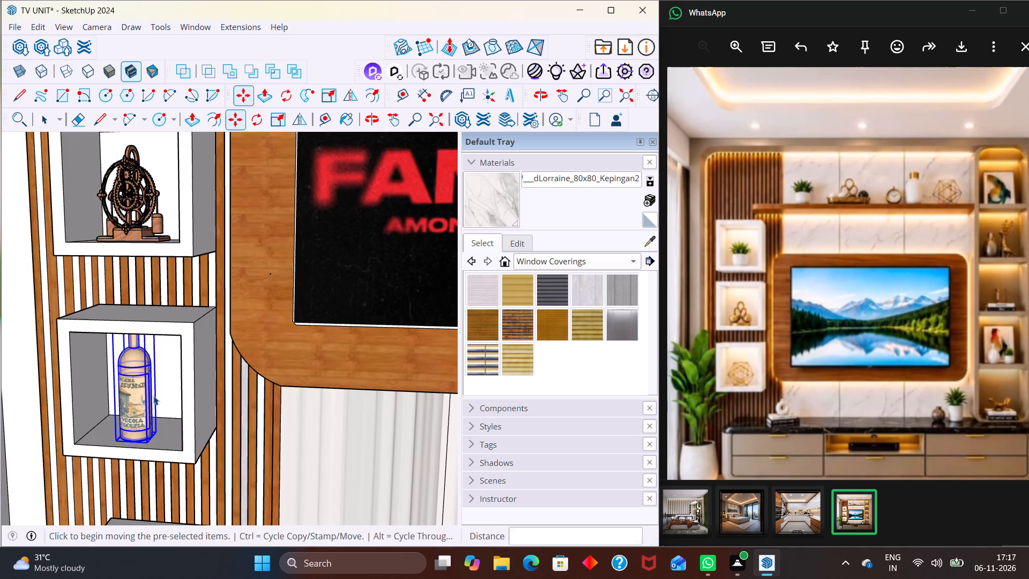
# Scale the height of the bottle in the lowest box shelf to 0.73 so it fits inside, and deselect it.
pyautogui.scroll(-10, 153, 396)
pyautogui.scroll(1, 163, 404)
pyautogui.moveTo(163, 404); pyautogui.dragTo(176, 357, button='middle')
pyautogui.scroll(-5, 176, 357)
pyautogui.scroll(10, 116, 373)
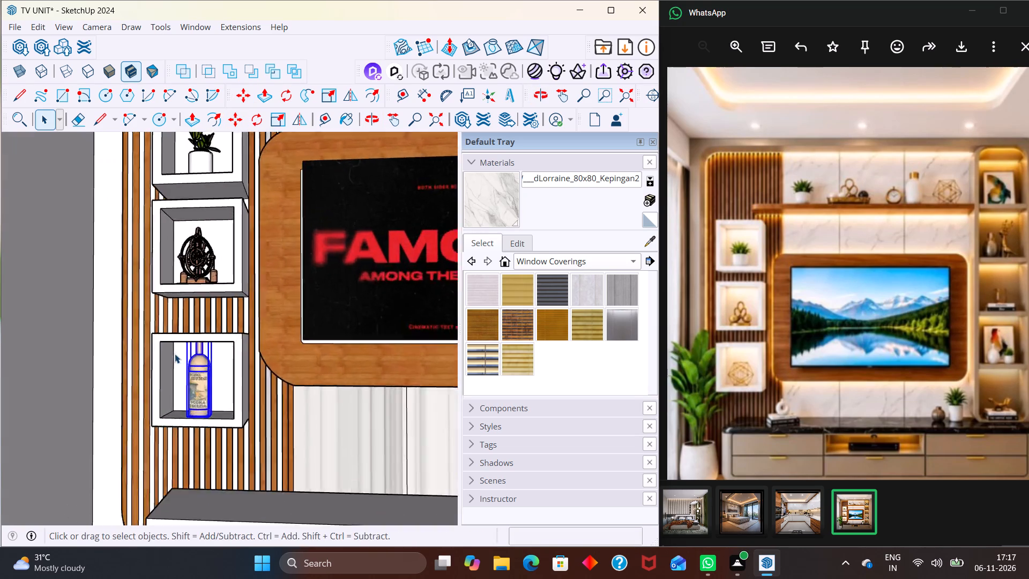
pyautogui.scroll(3, 175, 354)
pyautogui.moveTo(198, 345); pyautogui.dragTo(177, 432, button='middle')
pyautogui.press('s')
pyautogui.scroll(3, 200, 370)
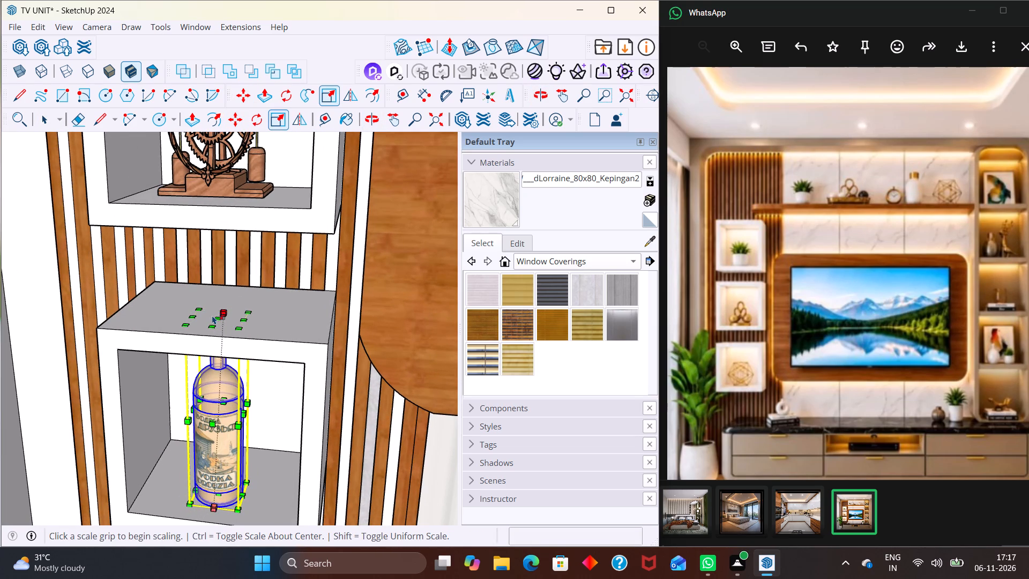
pyautogui.click(217, 315)
pyautogui.click(218, 316)
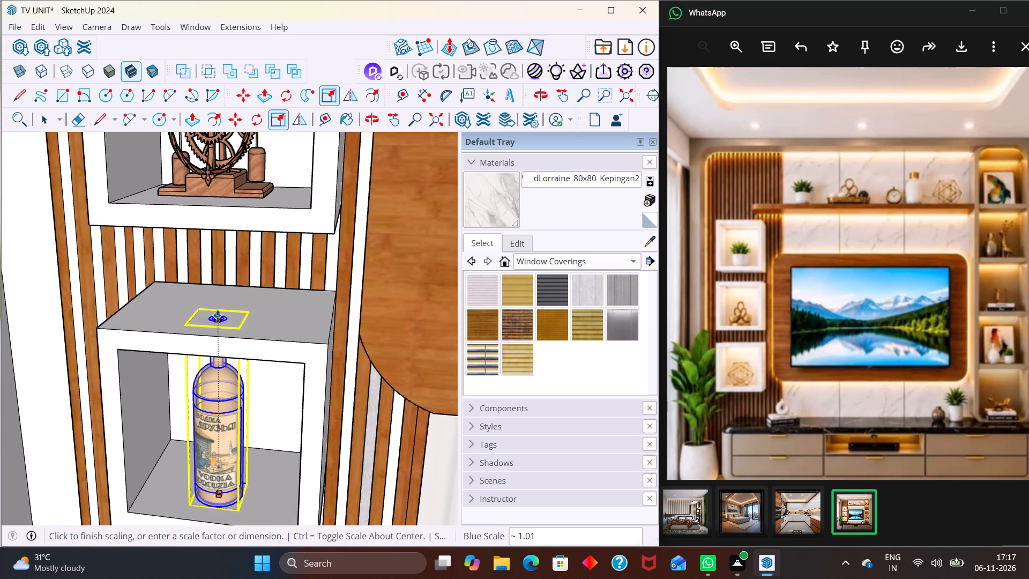
pyautogui.click(220, 372)
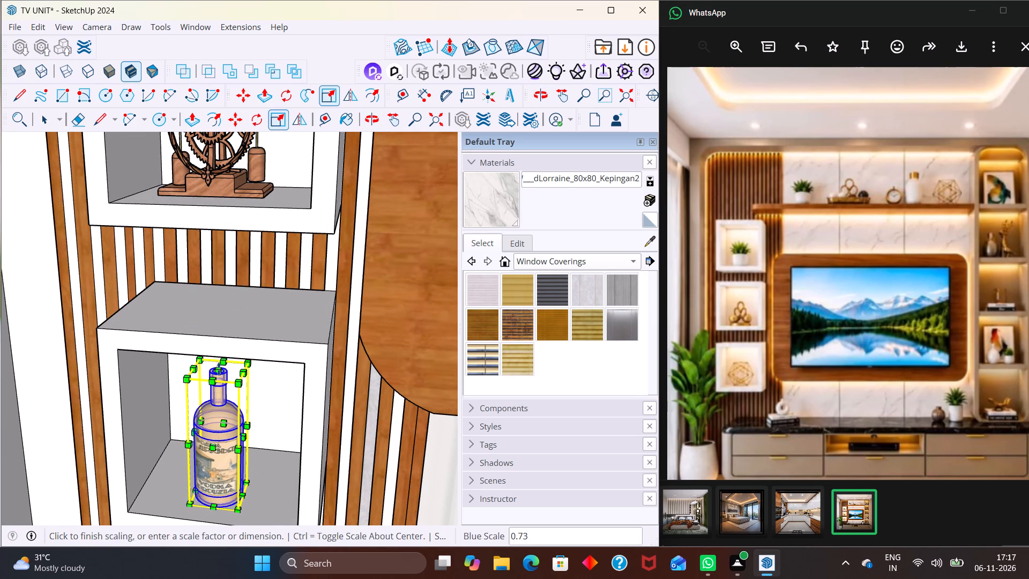
pyautogui.scroll(-16, 226, 338)
pyautogui.press('space')
pyautogui.click(56, 377)
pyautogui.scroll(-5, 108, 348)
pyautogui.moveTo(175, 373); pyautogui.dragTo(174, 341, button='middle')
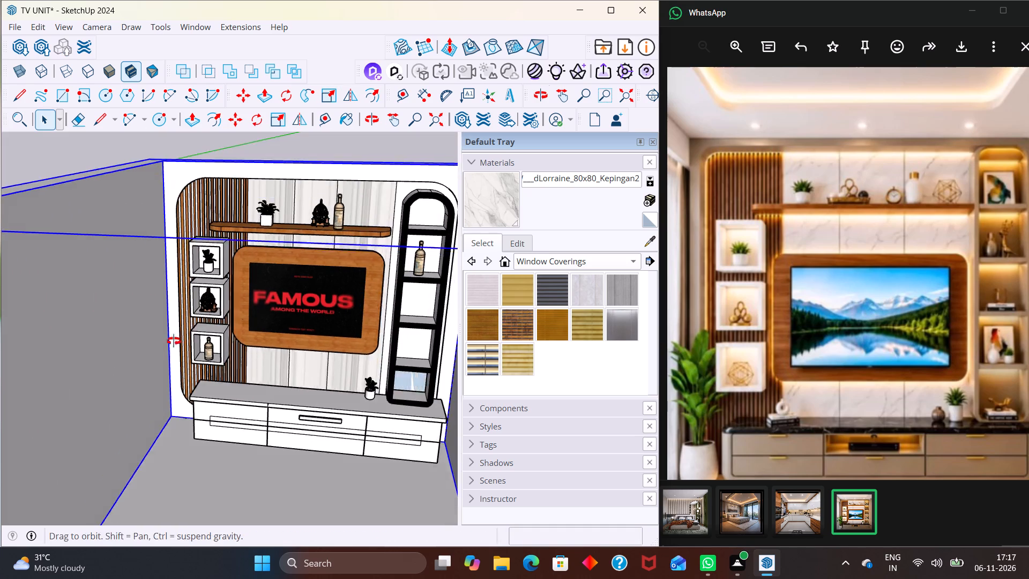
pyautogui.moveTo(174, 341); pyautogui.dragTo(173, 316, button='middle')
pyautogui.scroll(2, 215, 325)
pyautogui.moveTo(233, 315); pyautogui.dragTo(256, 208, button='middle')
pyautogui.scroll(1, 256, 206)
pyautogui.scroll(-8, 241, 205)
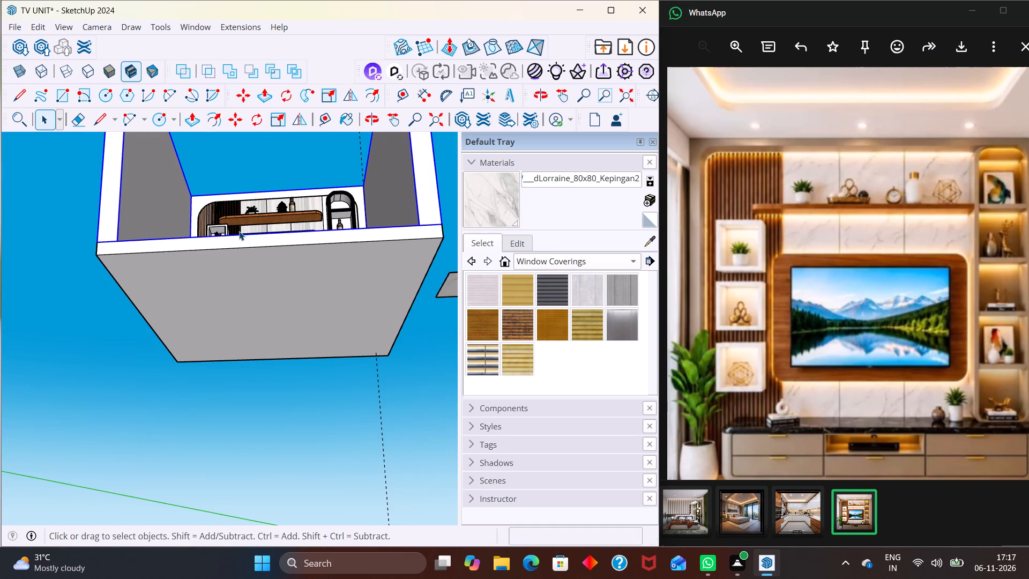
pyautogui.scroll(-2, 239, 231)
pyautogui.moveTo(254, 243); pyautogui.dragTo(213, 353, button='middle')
# Copy the potted plant from the base cabinet top about 1' 11 3/8" away into the arched unit's second compartment from the bottom, and deselect it.
pyautogui.scroll(5, 262, 260)
pyautogui.scroll(2, 272, 336)
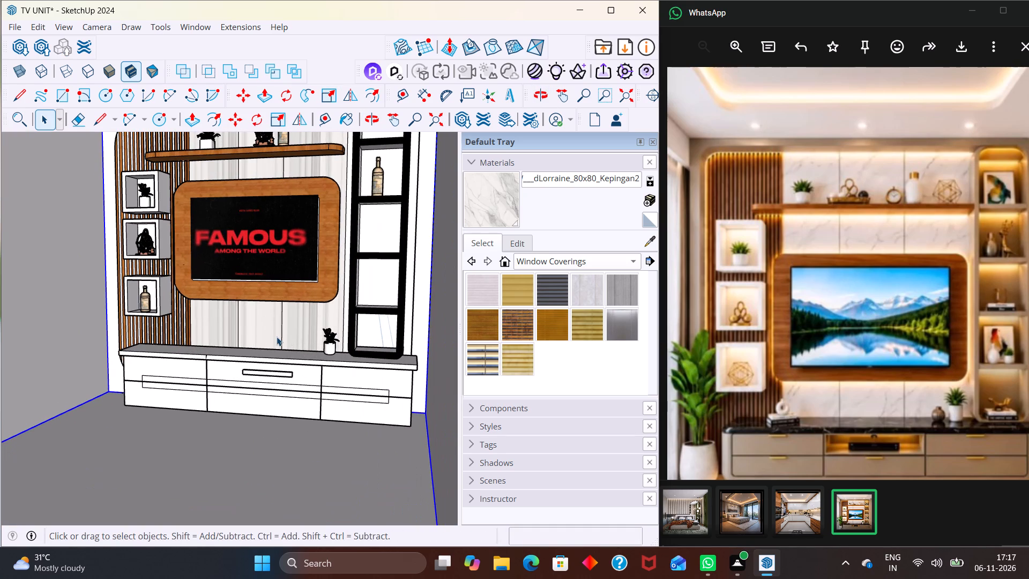
pyautogui.scroll(3, 284, 345)
pyautogui.click(341, 343)
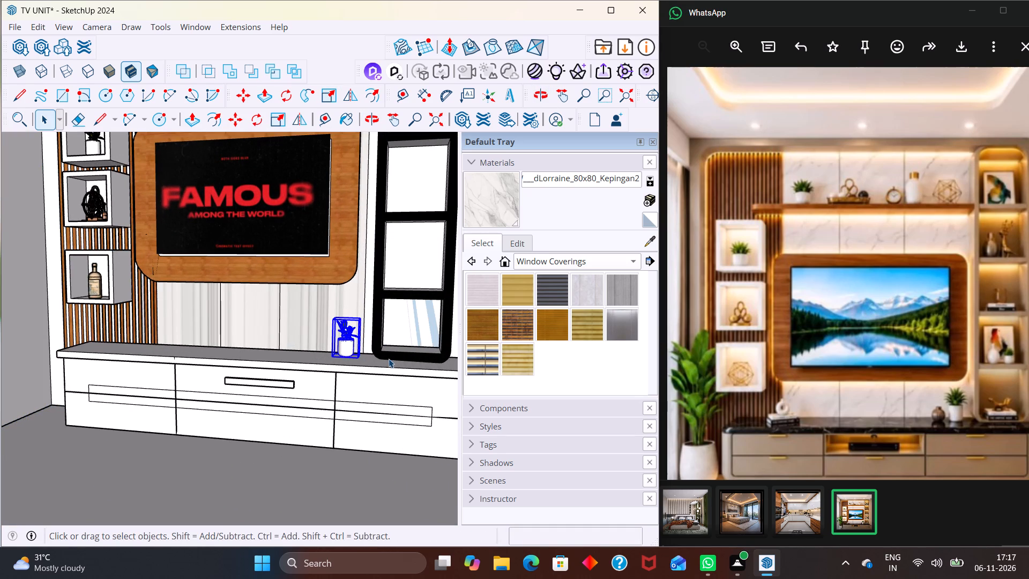
pyautogui.press('m')
pyautogui.scroll(5, 347, 358)
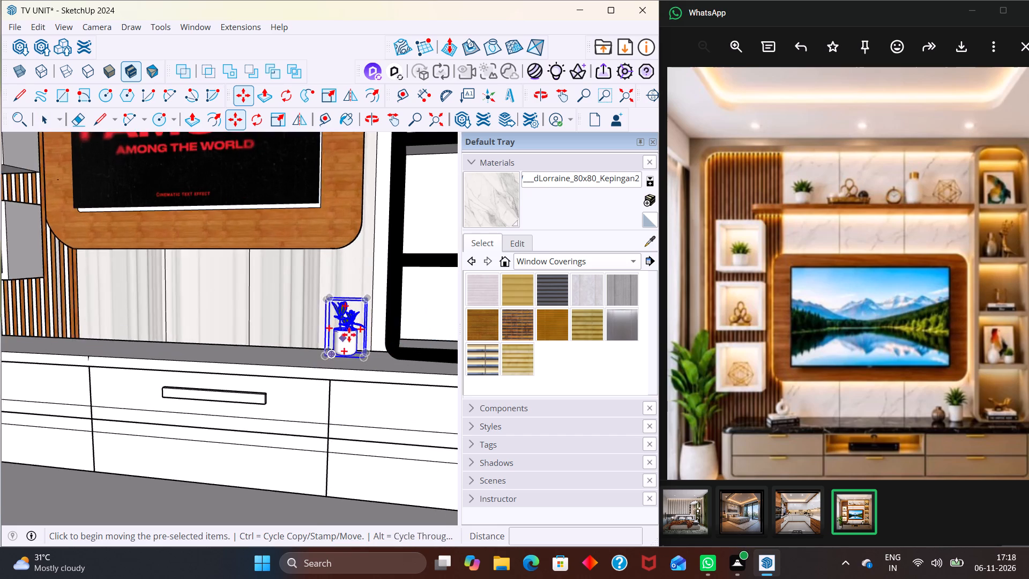
pyautogui.scroll(2, 349, 335)
pyautogui.click(311, 366)
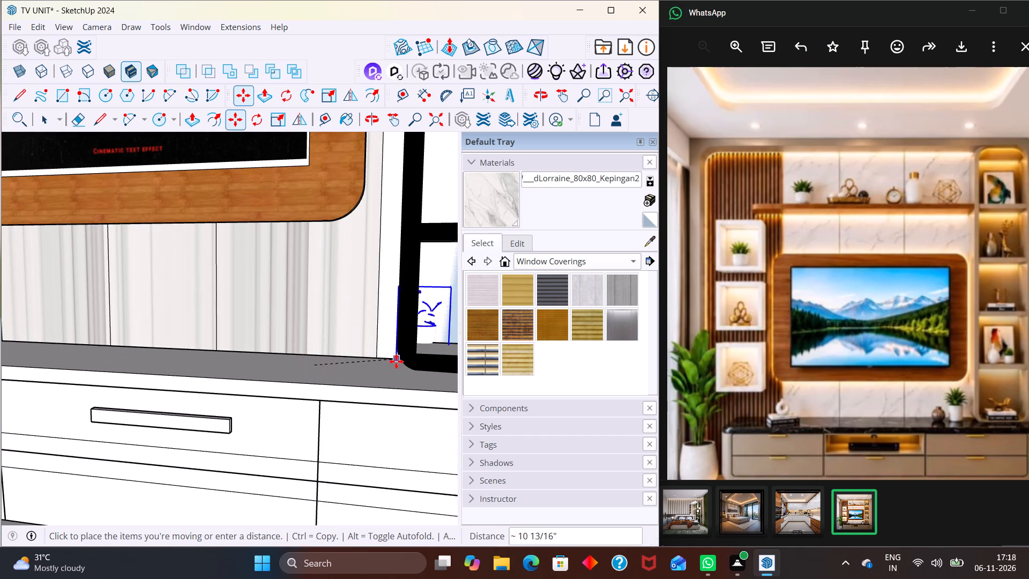
pyautogui.scroll(-9, 337, 352)
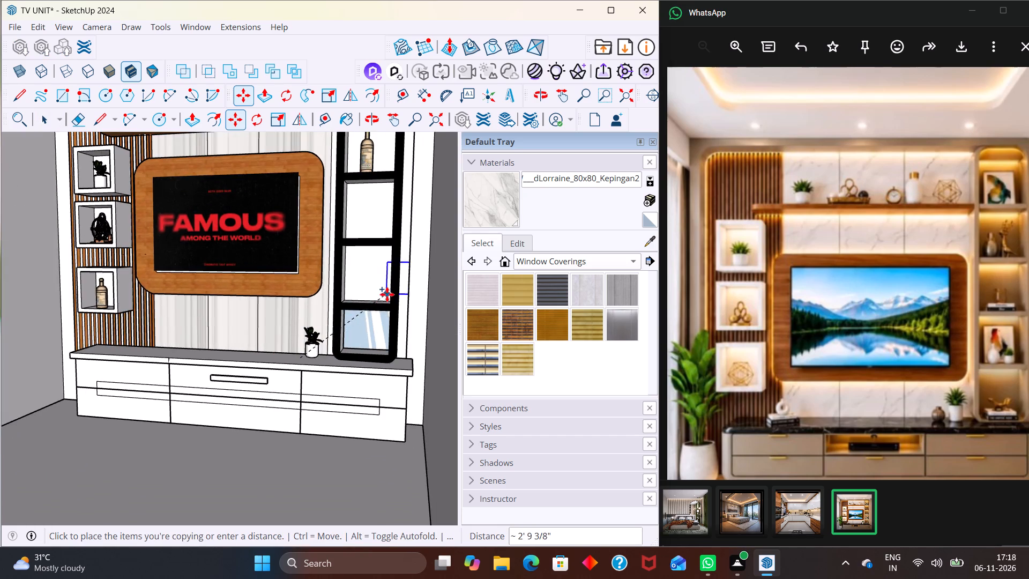
pyautogui.scroll(7, 387, 294)
pyautogui.scroll(4, 326, 305)
pyautogui.moveTo(314, 315); pyautogui.dragTo(280, 410, button='middle')
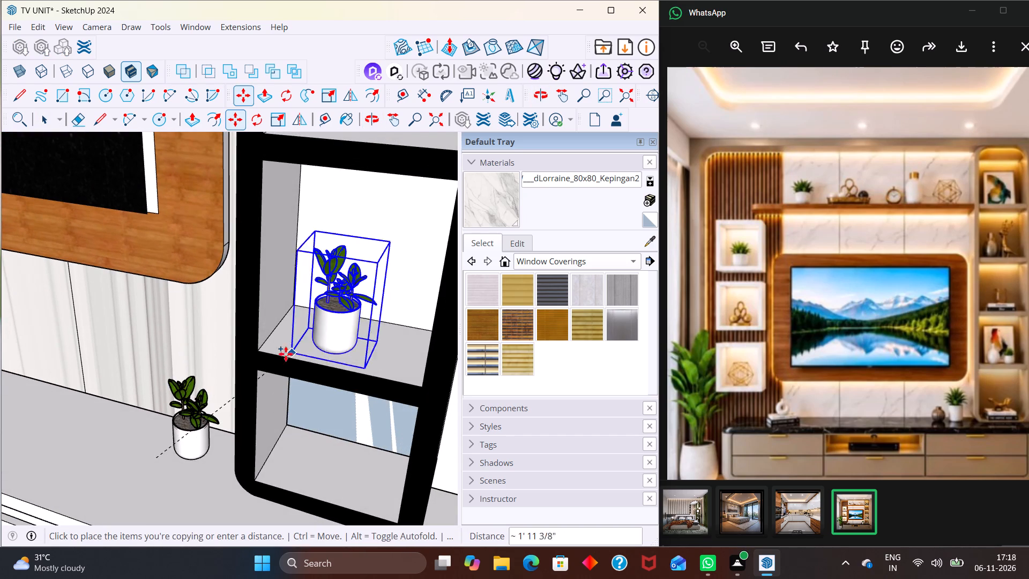
pyautogui.click(277, 348)
pyautogui.scroll(-10, 289, 345)
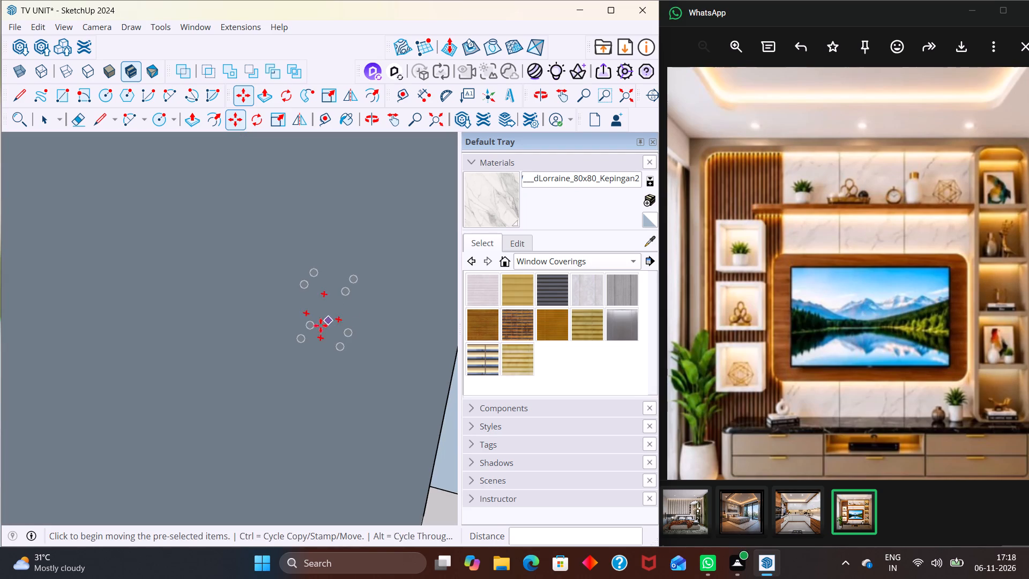
pyautogui.press('space')
pyautogui.scroll(-13, 347, 312)
pyautogui.hotkey('shift', 'z')
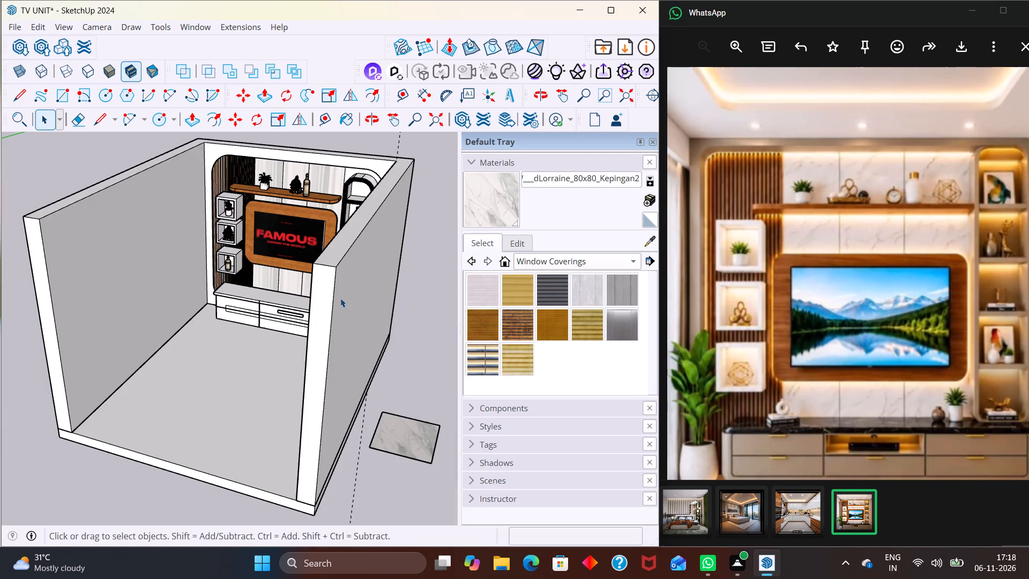
pyautogui.moveTo(309, 320); pyautogui.dragTo(437, 284, button='middle')
pyautogui.scroll(-1, 187, 439)
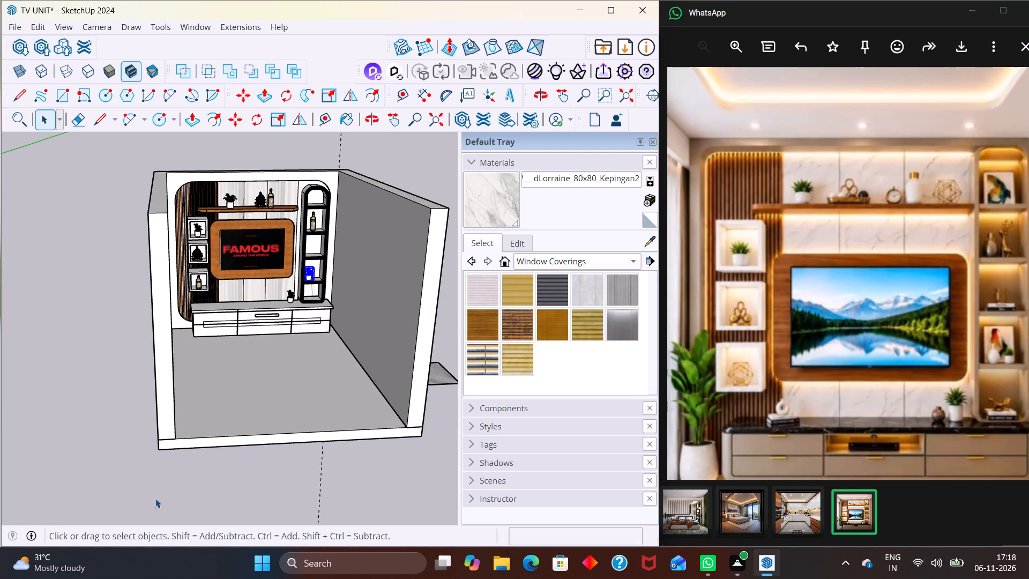
pyautogui.click(154, 511)
# Copy the shortened bottle from the lowest box shelf about 7' 7 3/8" away, beside the potted plant in the arched unit, and deselect it.
pyautogui.scroll(7, 250, 301)
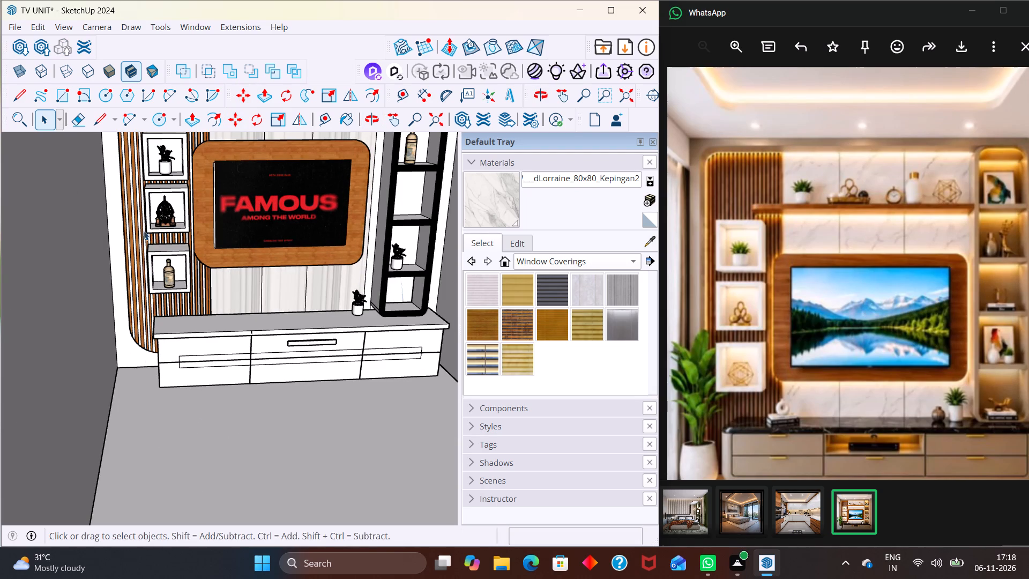
pyautogui.click(170, 273)
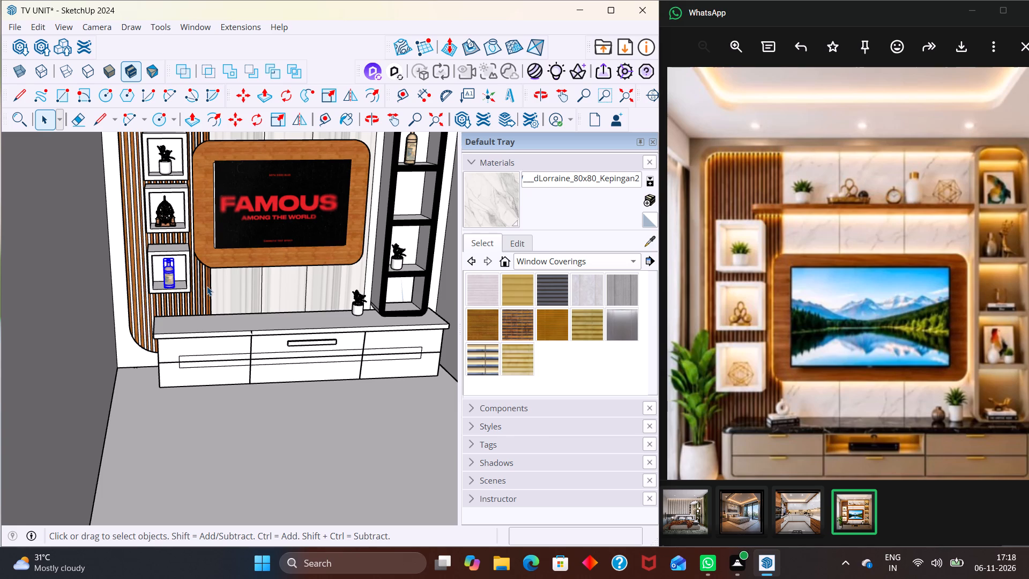
pyautogui.press('m')
pyautogui.scroll(9, 178, 276)
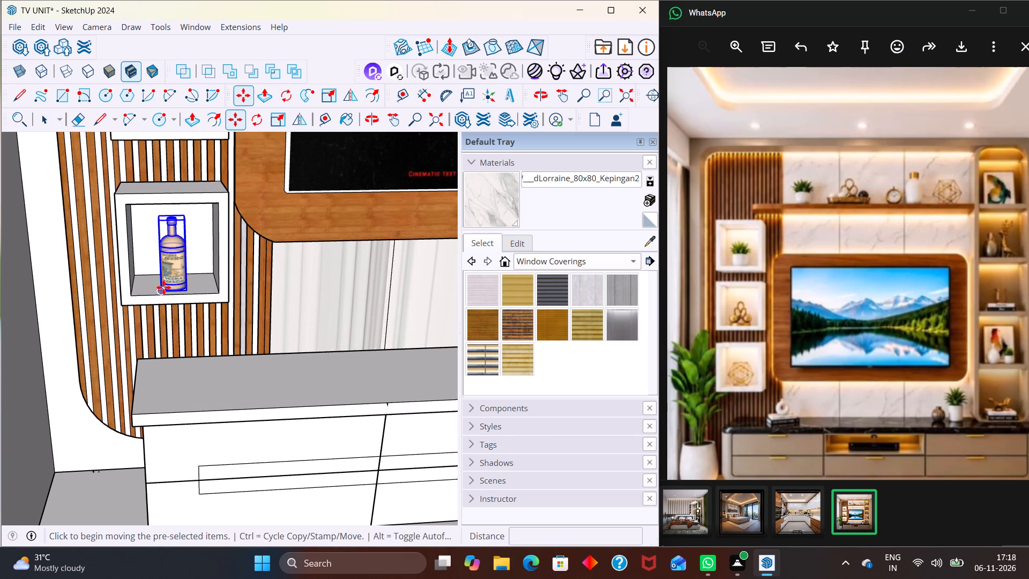
pyautogui.click(163, 287)
pyautogui.scroll(-10, 180, 270)
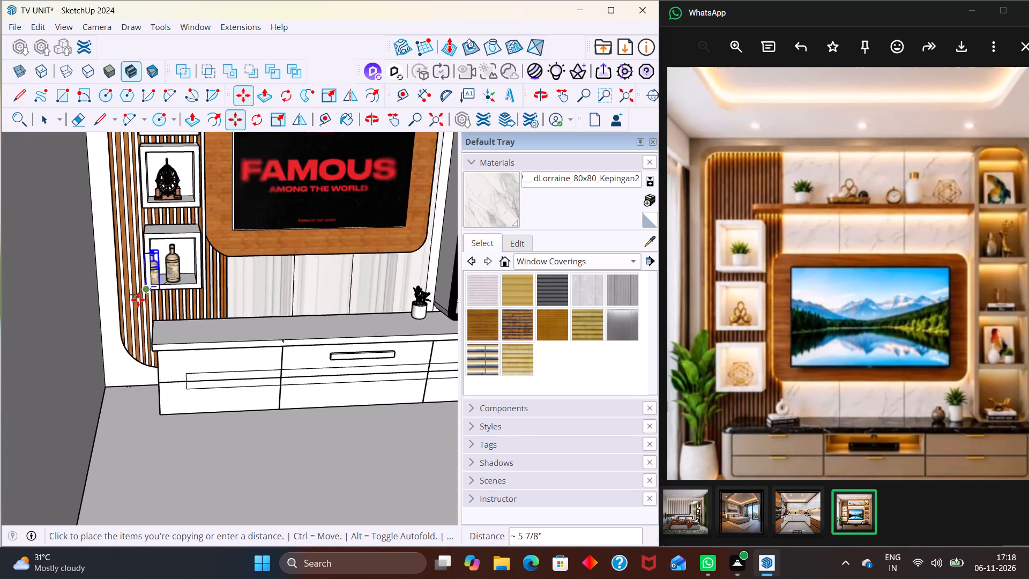
pyautogui.scroll(-6, 138, 300)
pyautogui.scroll(16, 298, 271)
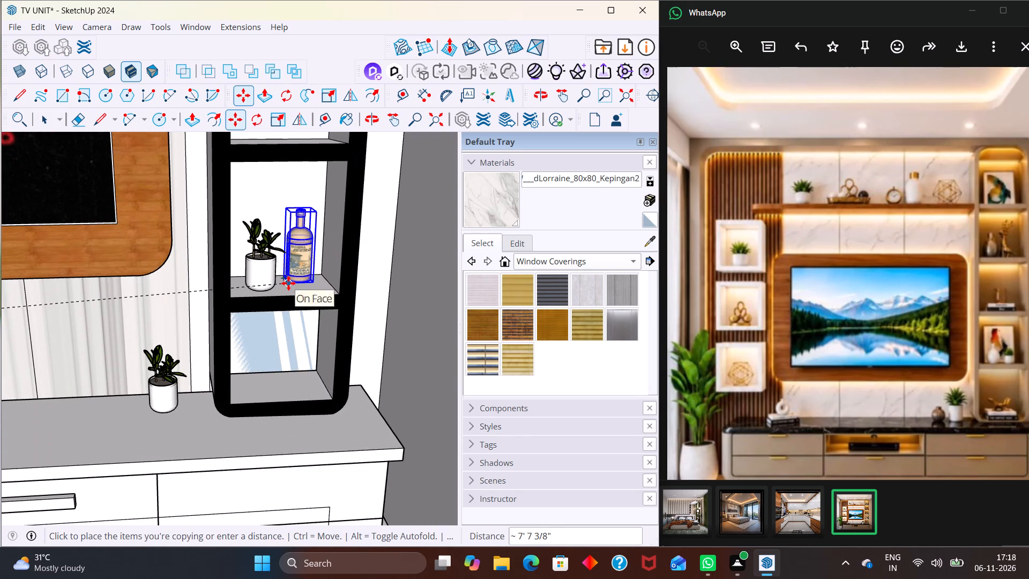
pyautogui.click(288, 285)
pyautogui.press('space')
pyautogui.scroll(-17, 283, 274)
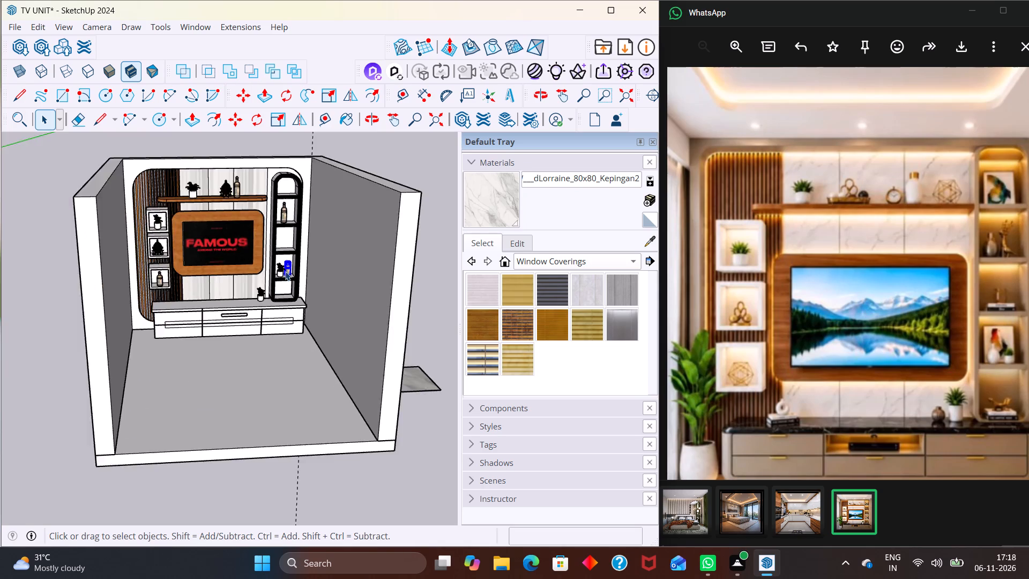
pyautogui.scroll(-5, 285, 271)
pyautogui.click(392, 277)
# Delete the loose marble-textured rectangle lying on the ground outside the room.
pyautogui.moveTo(317, 330); pyautogui.dragTo(259, 319, button='middle')
pyautogui.scroll(4, 317, 337)
pyautogui.doubleClick(345, 345)
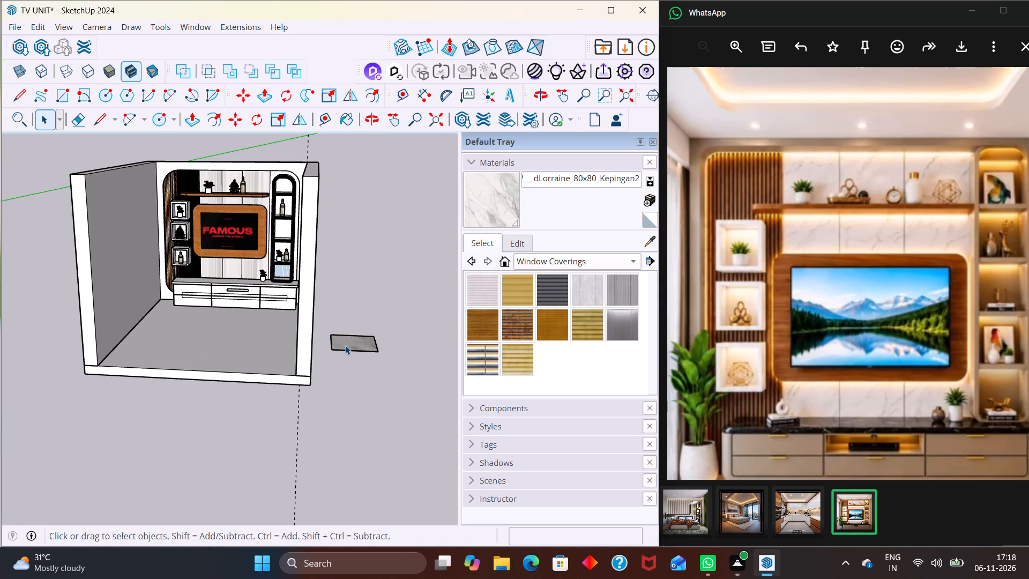
pyautogui.press('Delete')
pyautogui.click(350, 402)
pyautogui.press('space')
pyautogui.click(361, 352)
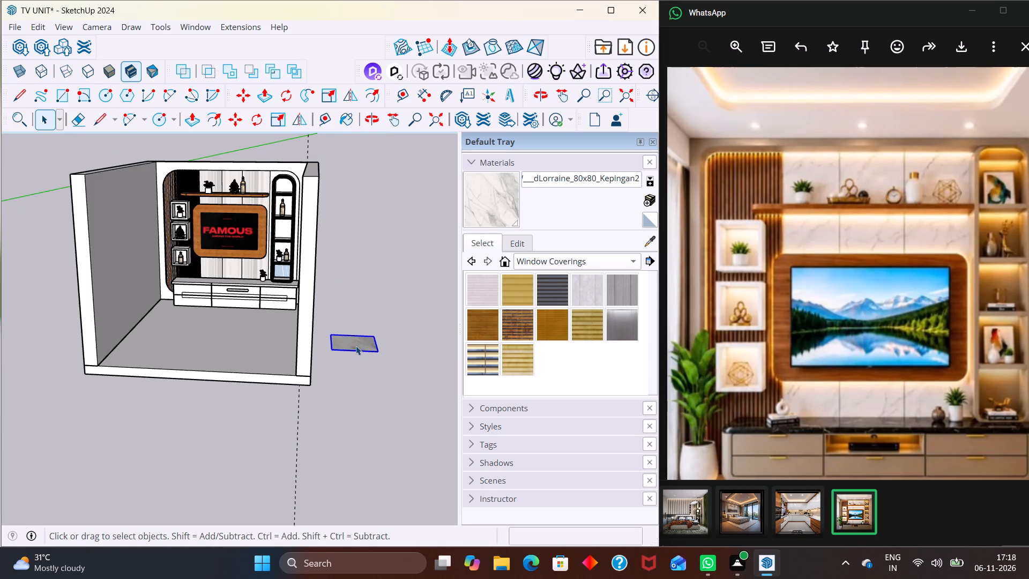
pyautogui.press('Delete')
pyautogui.scroll(-1, 357, 347)
pyautogui.click(334, 369)
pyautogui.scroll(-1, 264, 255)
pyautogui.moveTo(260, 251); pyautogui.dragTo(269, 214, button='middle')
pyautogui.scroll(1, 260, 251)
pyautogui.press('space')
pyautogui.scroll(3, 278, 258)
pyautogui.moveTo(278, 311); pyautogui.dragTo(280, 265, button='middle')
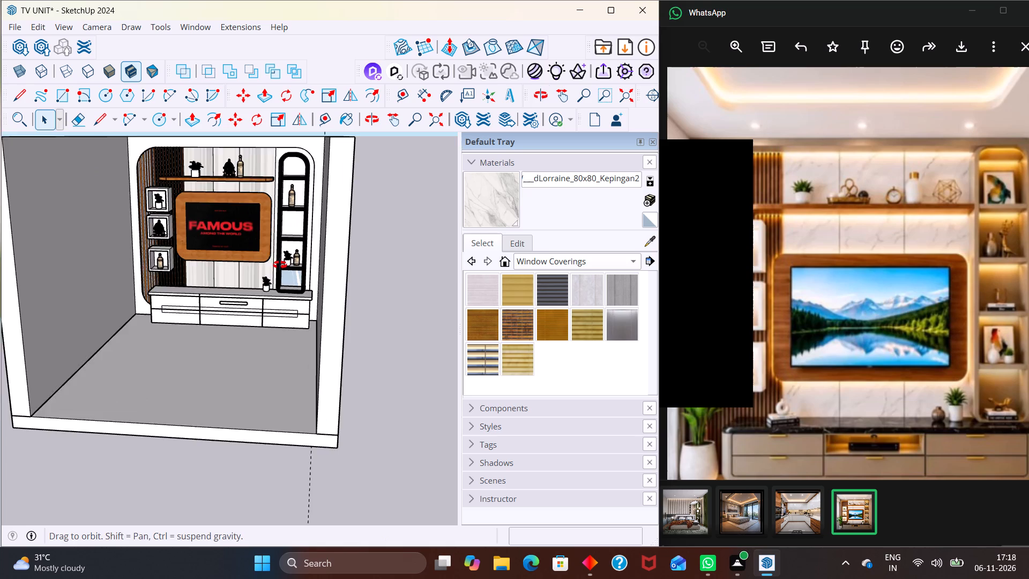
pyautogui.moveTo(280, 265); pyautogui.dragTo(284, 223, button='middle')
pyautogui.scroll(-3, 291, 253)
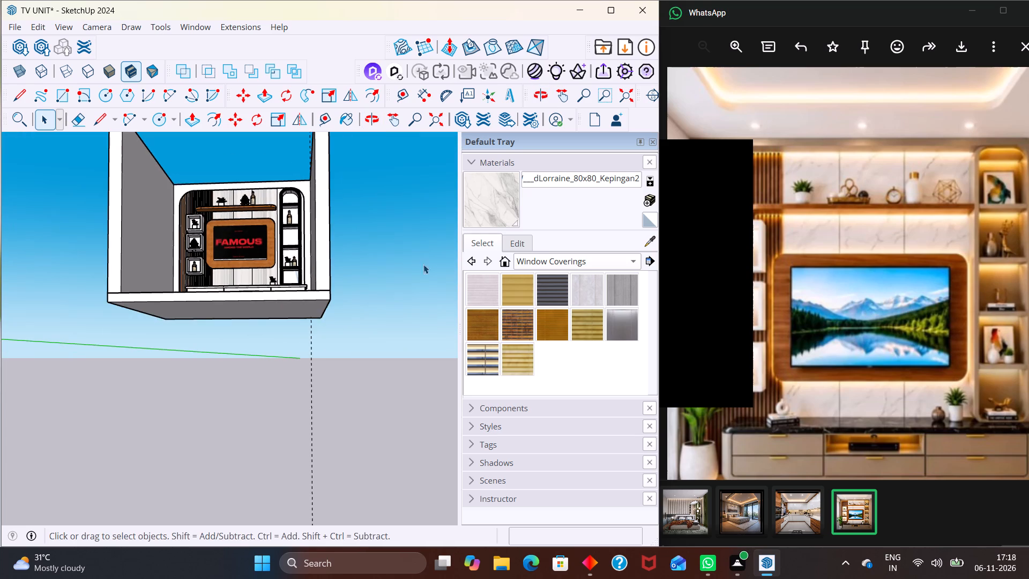
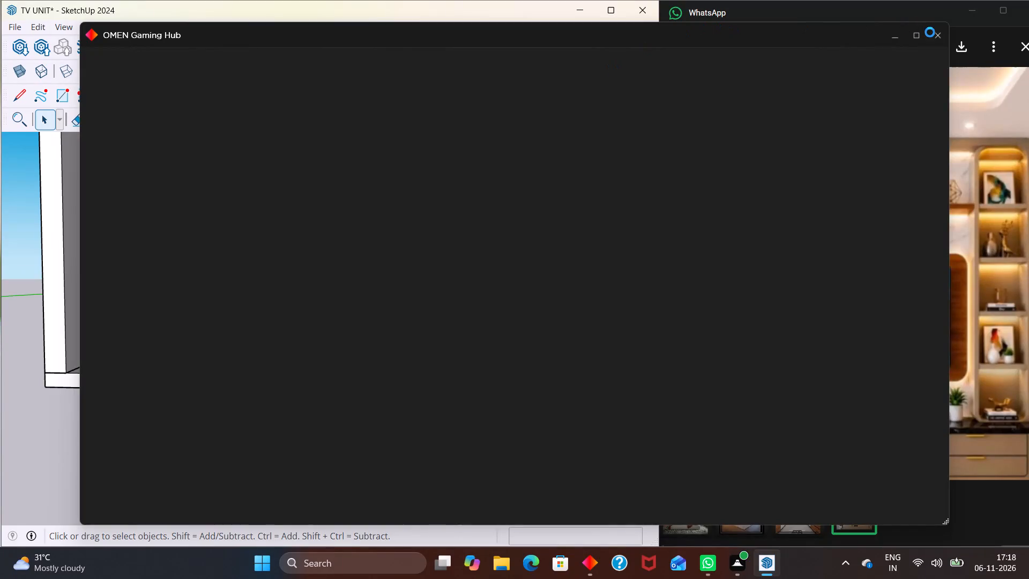
# Dismiss the What's New notice and close the OMEN Gaming Hub window covering the SketchUp model.
pyautogui.click(741, 87)
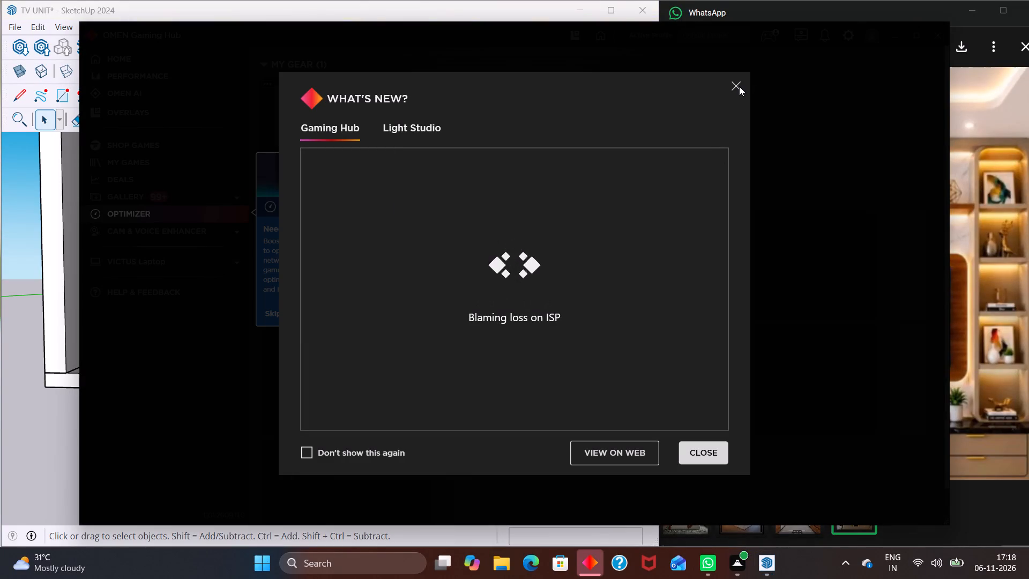
pyautogui.click(735, 85)
pyautogui.click(705, 461)
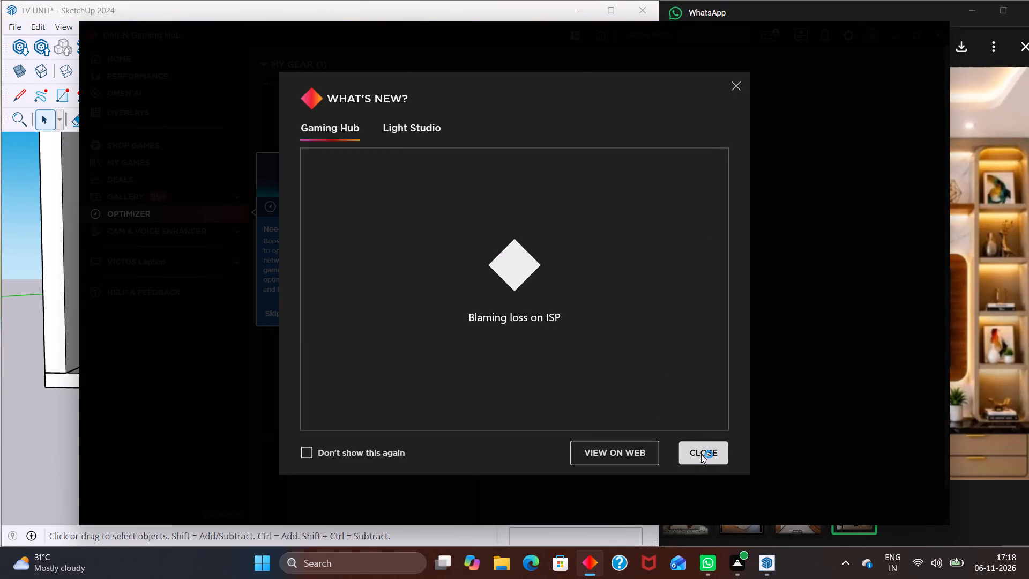
pyautogui.click(701, 452)
pyautogui.click(302, 450)
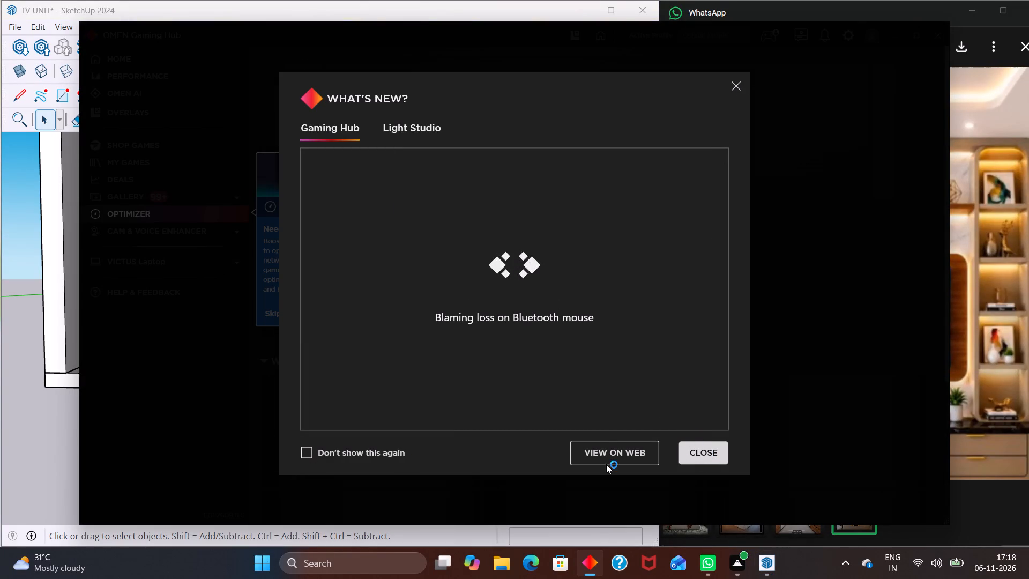
pyautogui.click(733, 82)
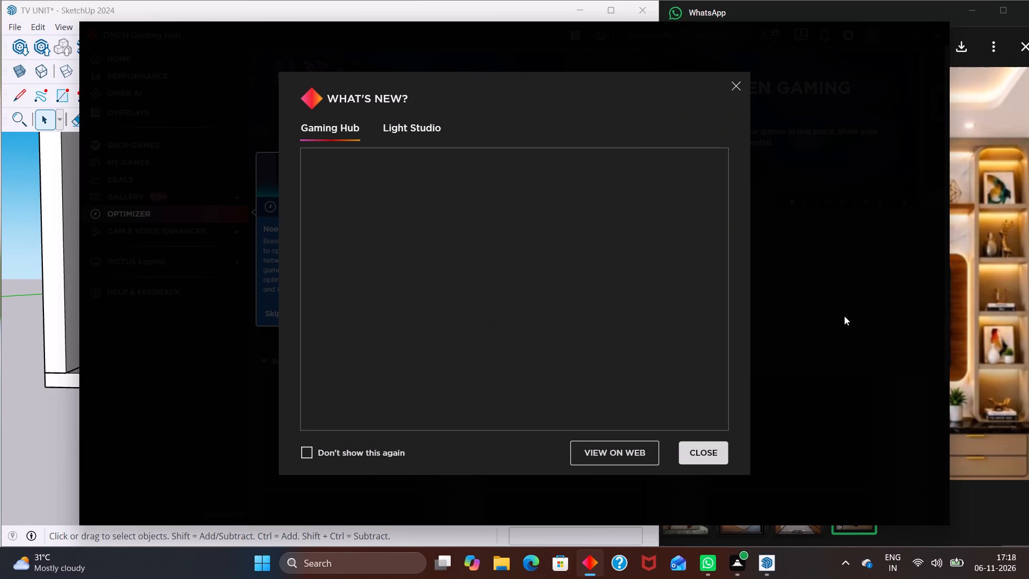
pyautogui.click(734, 85)
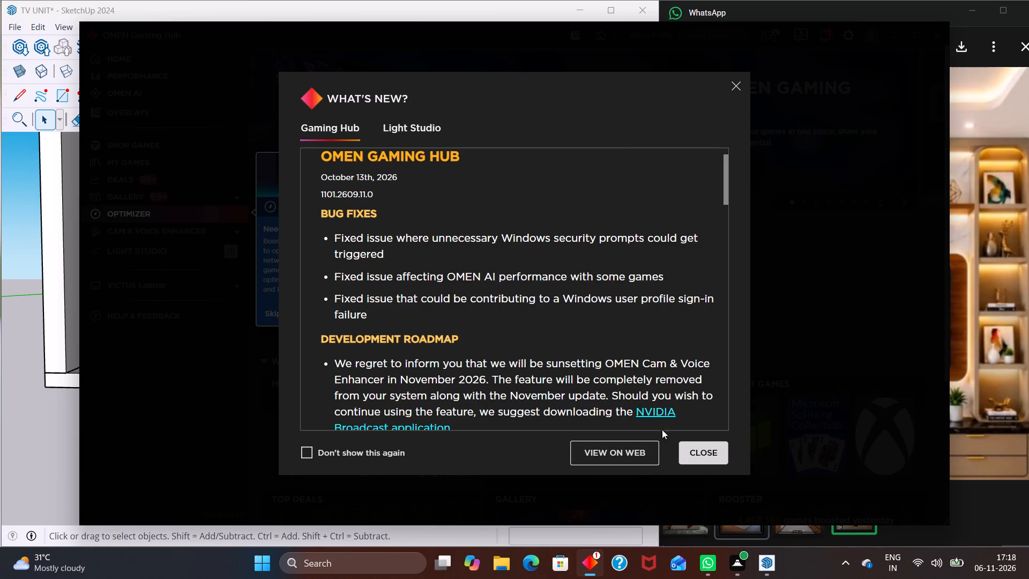
pyautogui.click(708, 454)
pyautogui.click(310, 447)
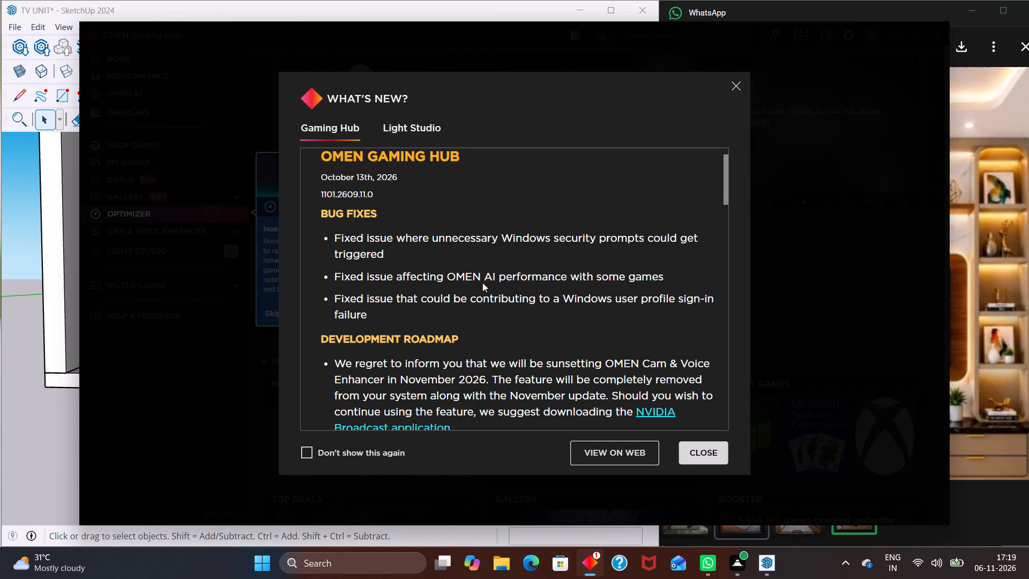
pyautogui.click(739, 90)
pyautogui.click(11, 239)
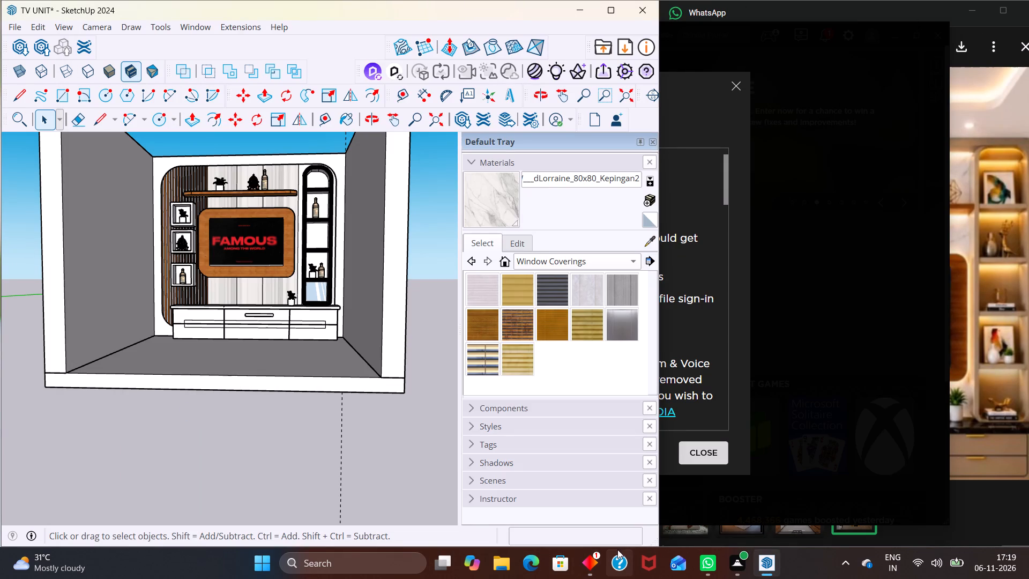
pyautogui.rightClick(593, 558)
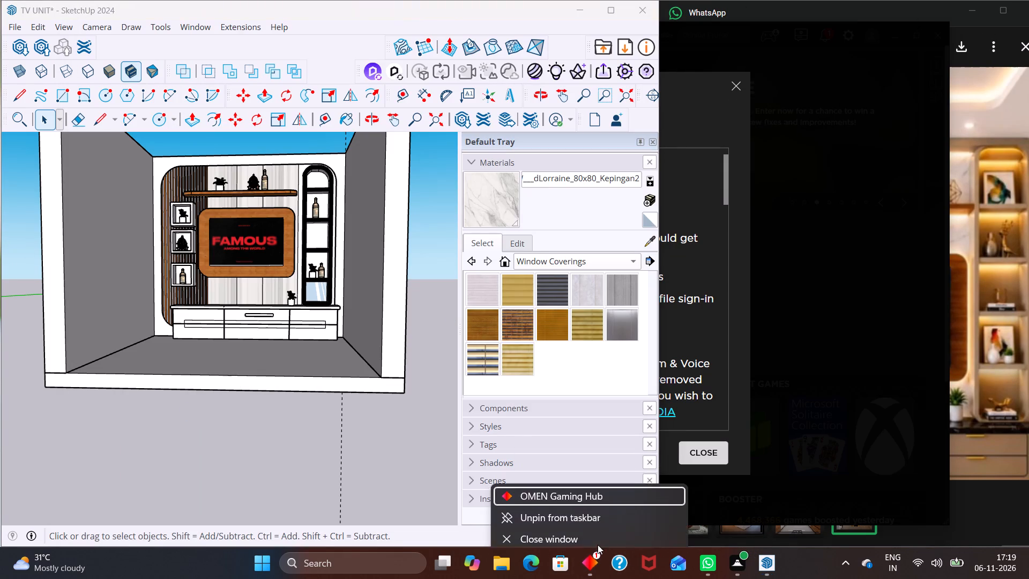
pyautogui.click(581, 529)
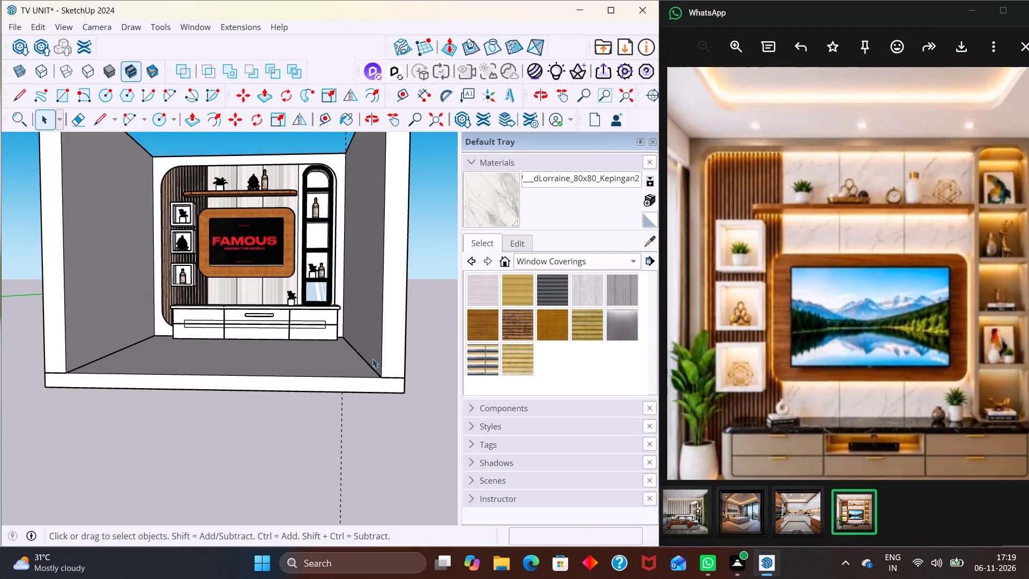
# Copy the shortened bottle beside the potted plant about 3' 2 3/16" up, next to the tall bottle in the arched unit's fourth compartment from the bottom.
pyautogui.scroll(-1, 331, 309)
pyautogui.moveTo(324, 301); pyautogui.dragTo(282, 385, button='middle')
pyautogui.moveTo(285, 370); pyautogui.dragTo(329, 360, button='middle')
pyautogui.scroll(4, 262, 263)
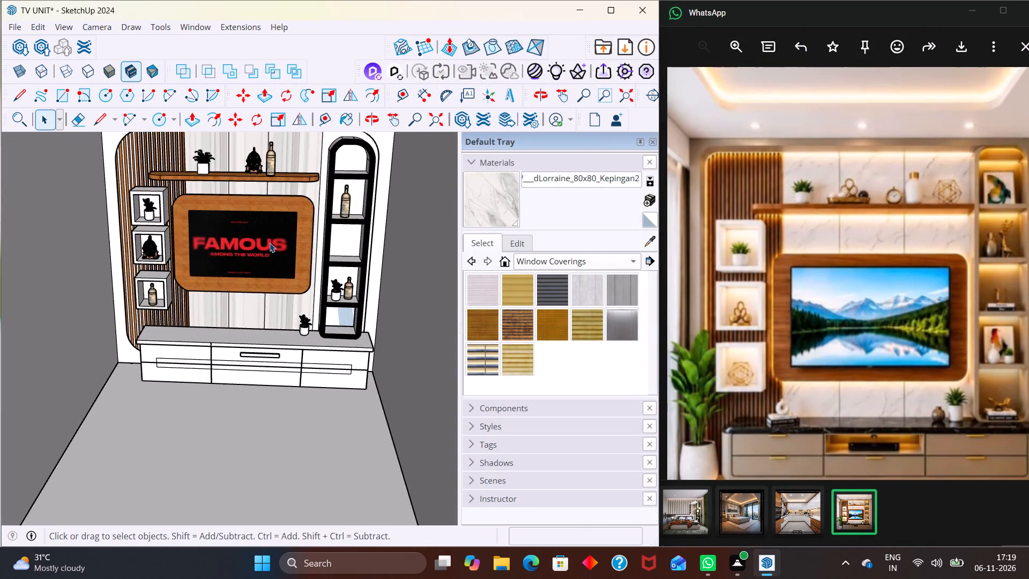
pyautogui.scroll(1, 270, 243)
pyautogui.moveTo(290, 292); pyautogui.dragTo(272, 246, button='middle')
pyautogui.scroll(-1, 290, 295)
pyautogui.scroll(5, 273, 266)
pyautogui.moveTo(397, 227); pyautogui.dragTo(351, 232, button='middle')
pyautogui.scroll(-2, 375, 216)
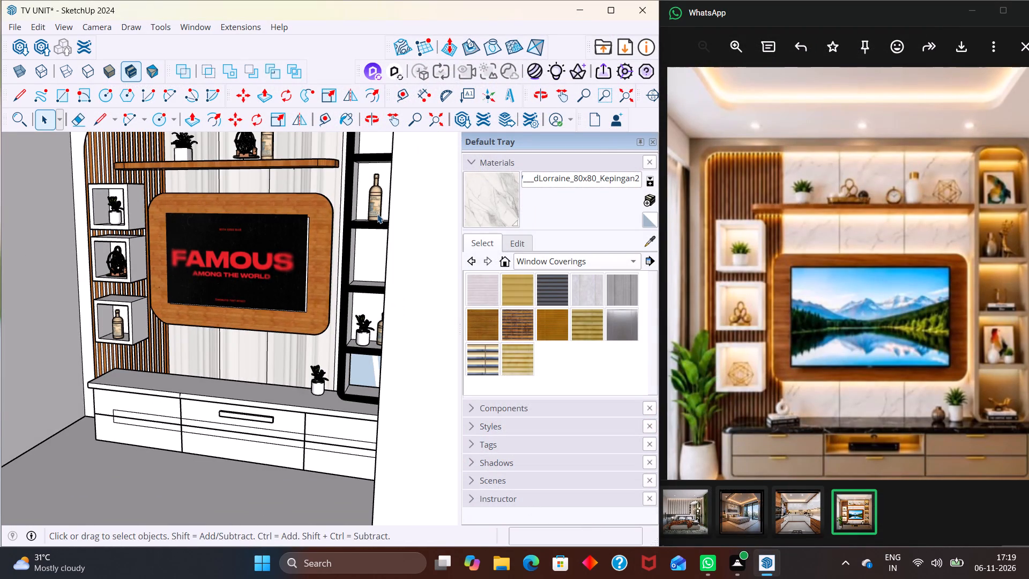
pyautogui.moveTo(334, 323); pyautogui.dragTo(435, 289, button='middle')
pyautogui.scroll(2, 394, 308)
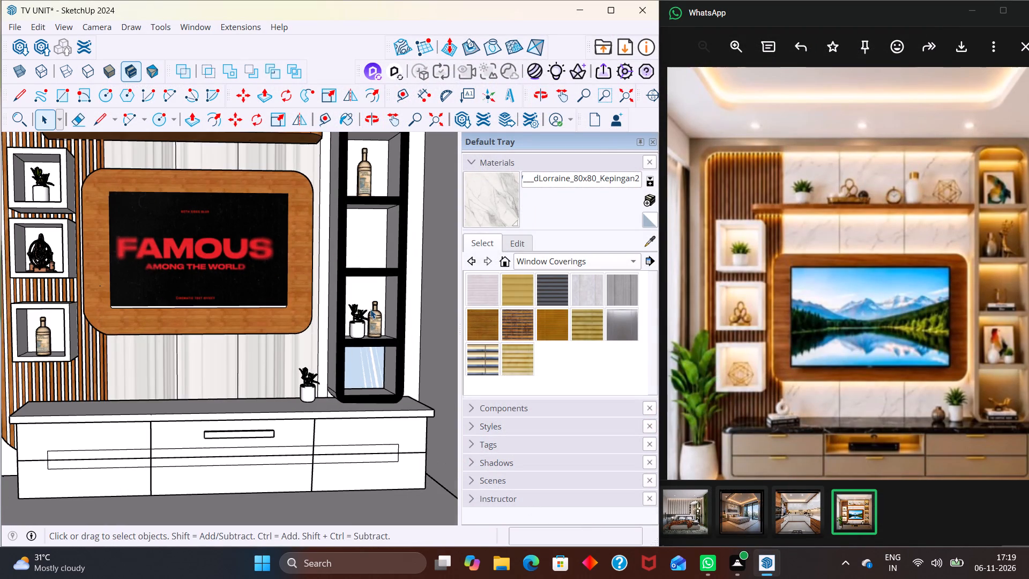
pyautogui.click(376, 316)
pyautogui.scroll(6, 376, 316)
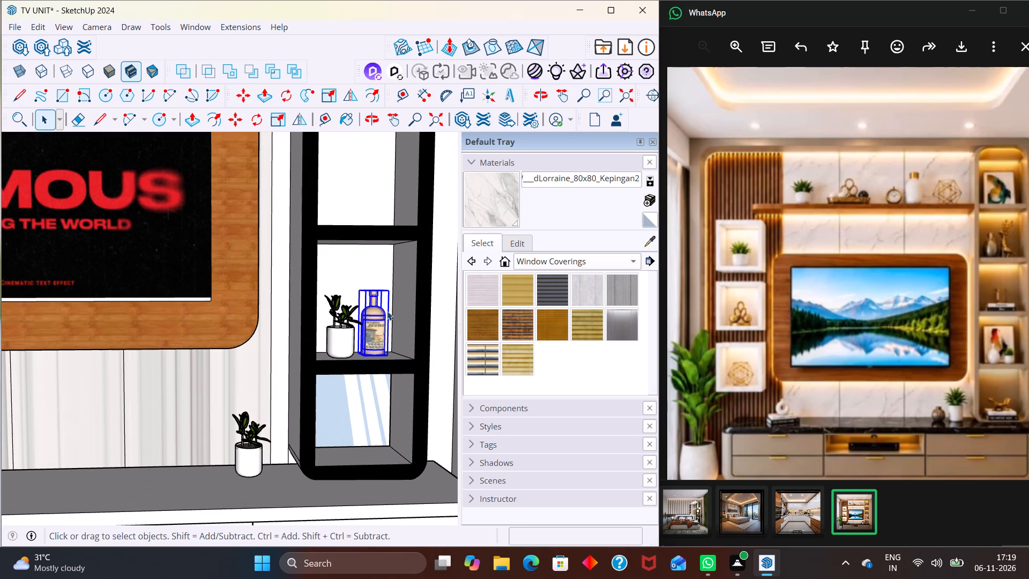
pyautogui.press('m')
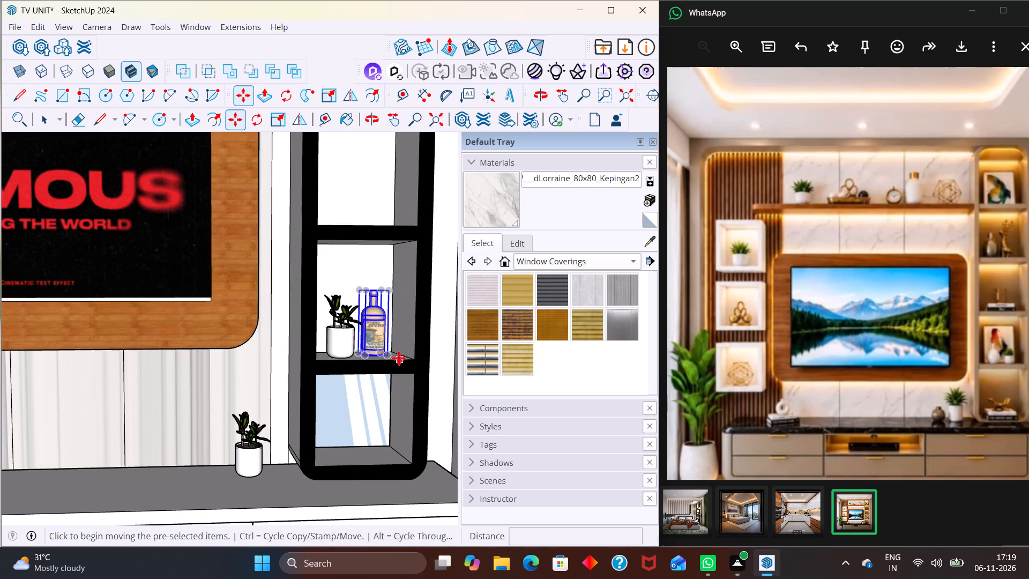
pyautogui.scroll(4, 383, 345)
pyautogui.moveTo(401, 383); pyautogui.dragTo(383, 419, button='middle')
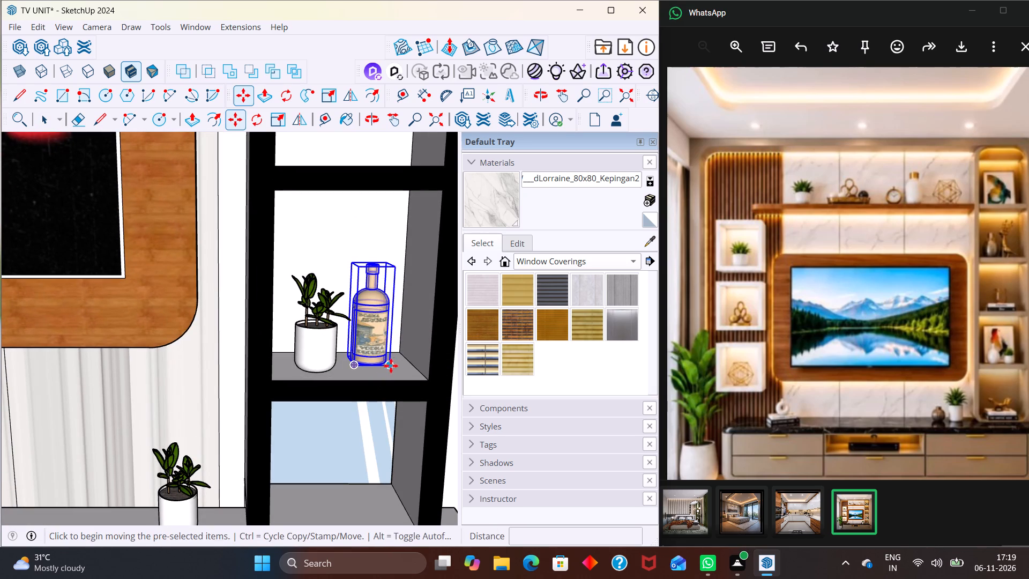
pyautogui.click(390, 366)
pyautogui.scroll(-9, 370, 339)
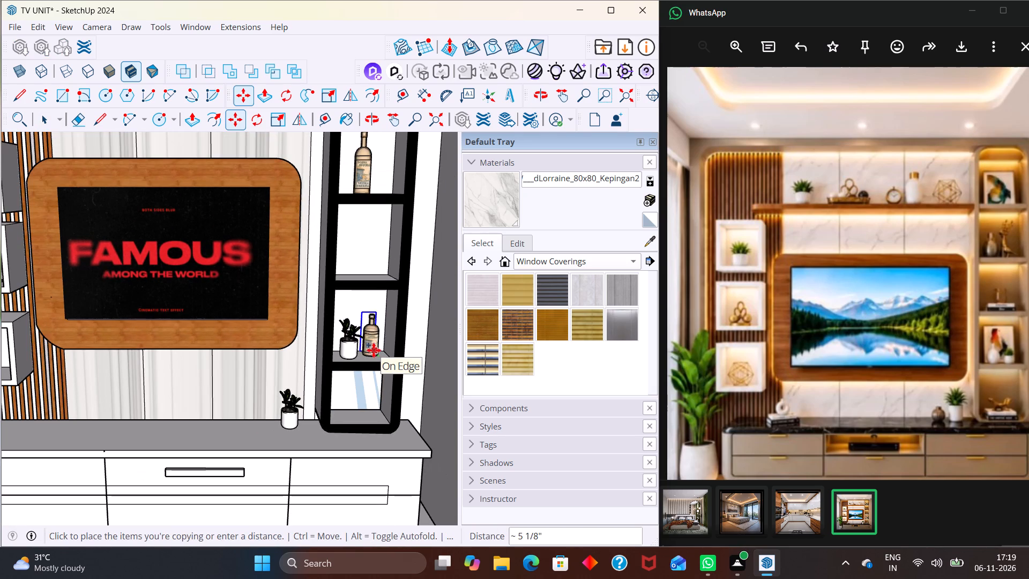
pyautogui.scroll(-6, 376, 336)
pyautogui.scroll(2, 372, 197)
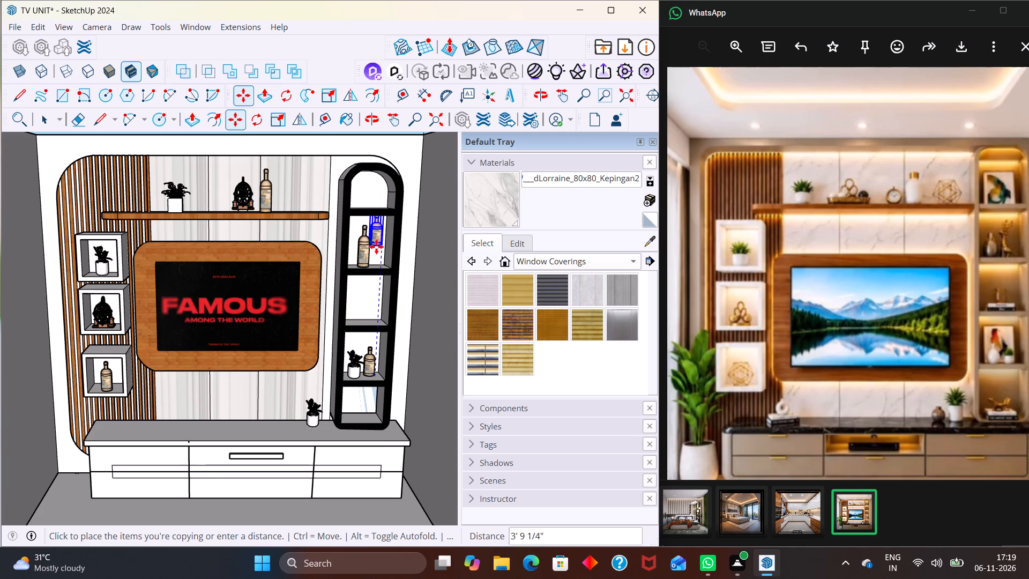
pyautogui.scroll(3, 363, 275)
pyautogui.moveTo(377, 262); pyautogui.dragTo(304, 371, button='middle')
pyautogui.scroll(2, 365, 312)
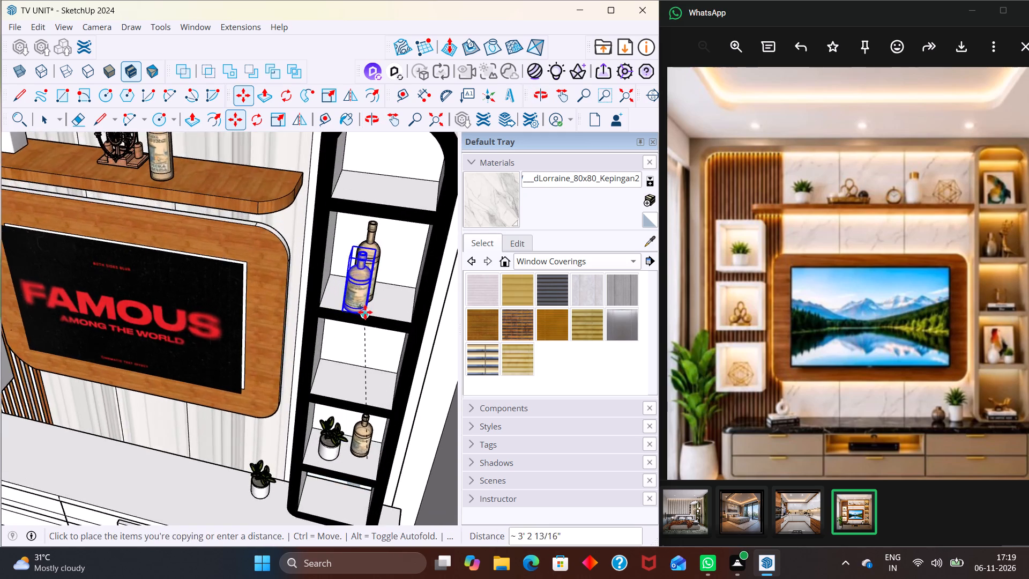
pyautogui.scroll(8, 365, 312)
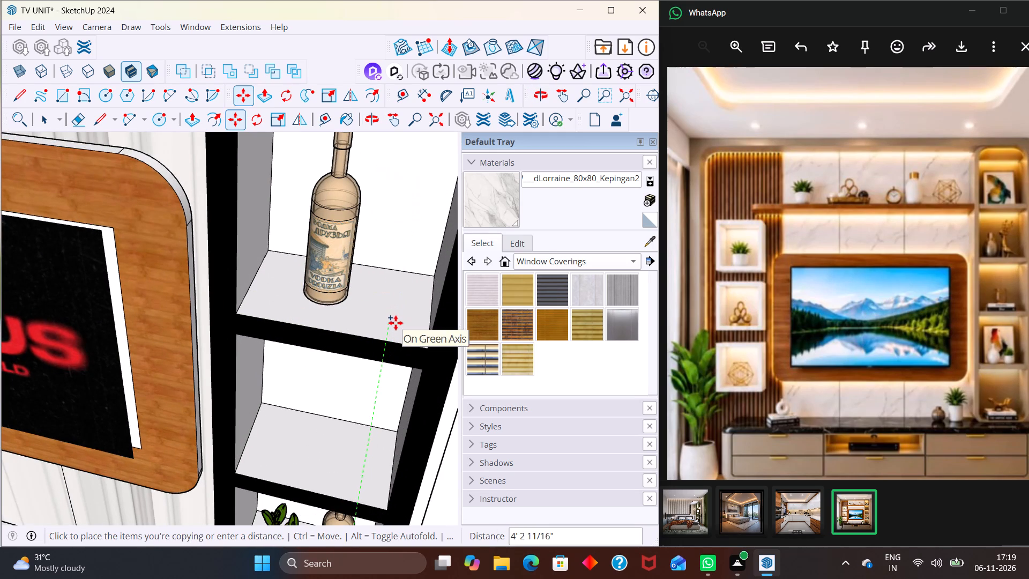
pyautogui.click(397, 308)
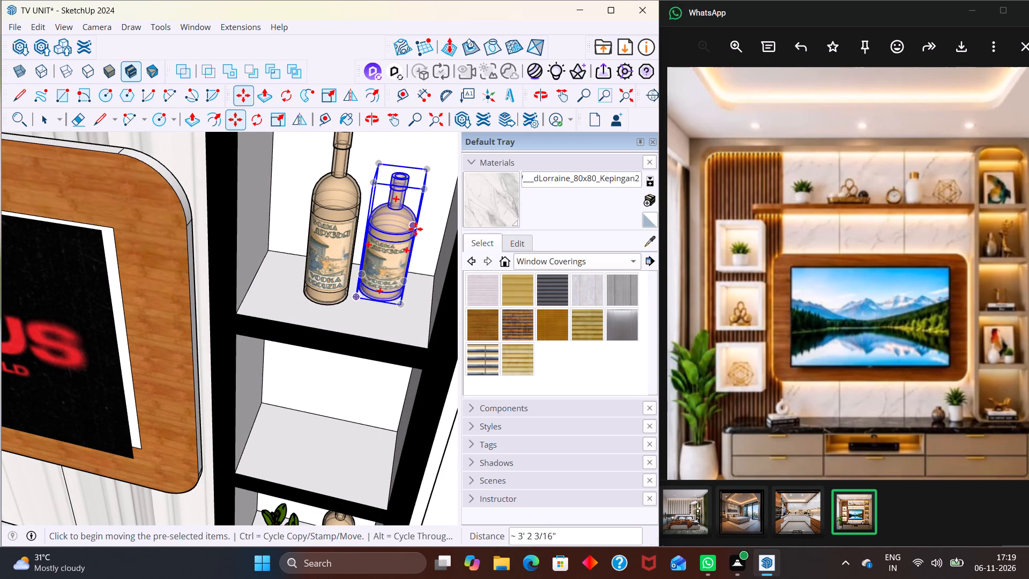
# Scale the copied bottle beside the tall one to 0.62 in height and about 0.87 along the green axis, and deselect it.
pyautogui.press('s')
pyautogui.scroll(4, 404, 200)
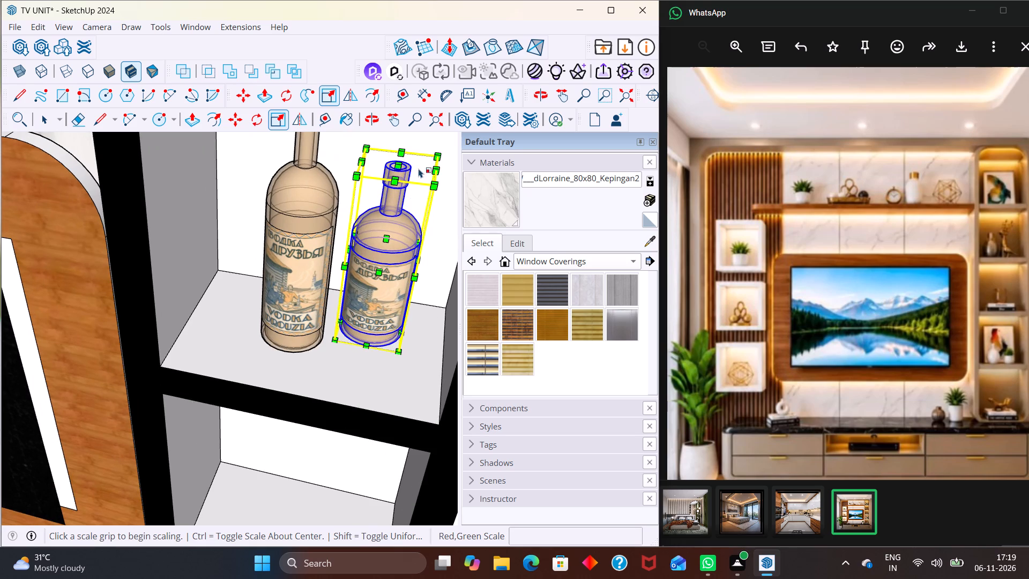
pyautogui.click(398, 162)
pyautogui.click(404, 239)
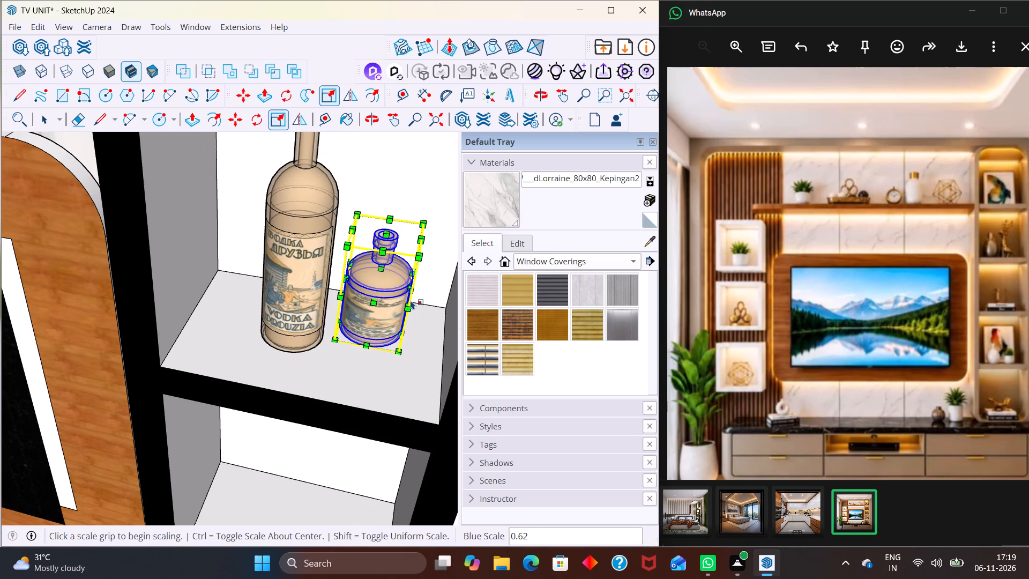
pyautogui.click(408, 306)
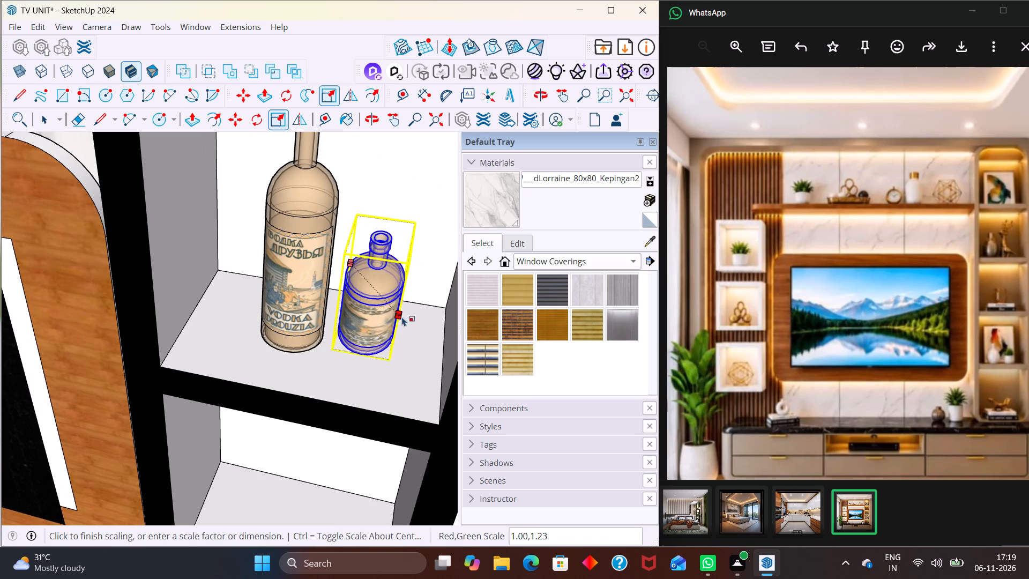
pyautogui.click(407, 309)
pyautogui.moveTo(394, 345); pyautogui.dragTo(402, 280, button='middle')
pyautogui.scroll(3, 371, 302)
pyautogui.click(367, 331)
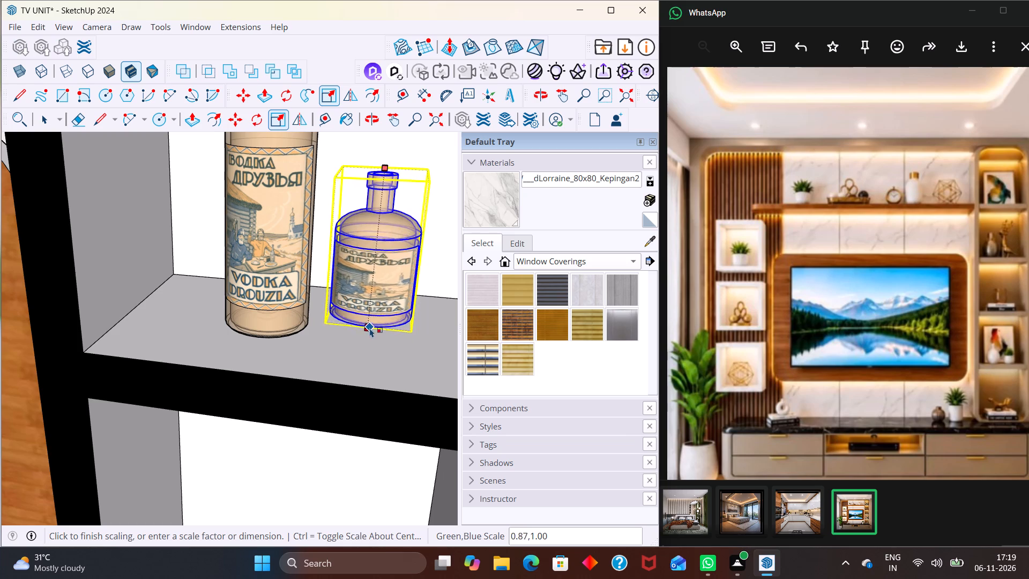
pyautogui.click(370, 329)
pyautogui.scroll(-20, 374, 300)
pyautogui.scroll(-9, 374, 300)
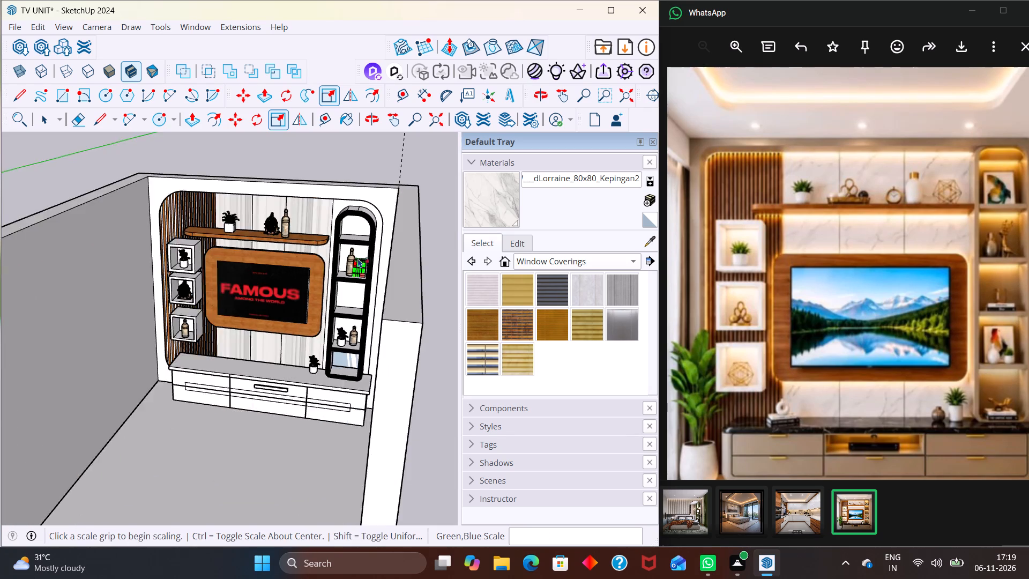
pyautogui.scroll(-3, 358, 258)
pyautogui.moveTo(451, 168); pyautogui.dragTo(445, 177)
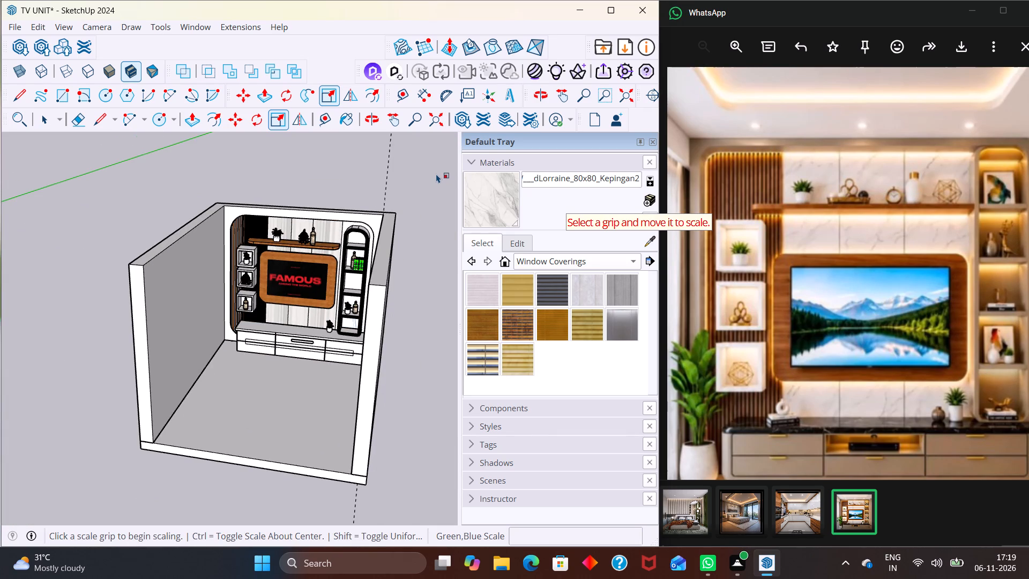
pyautogui.press('space')
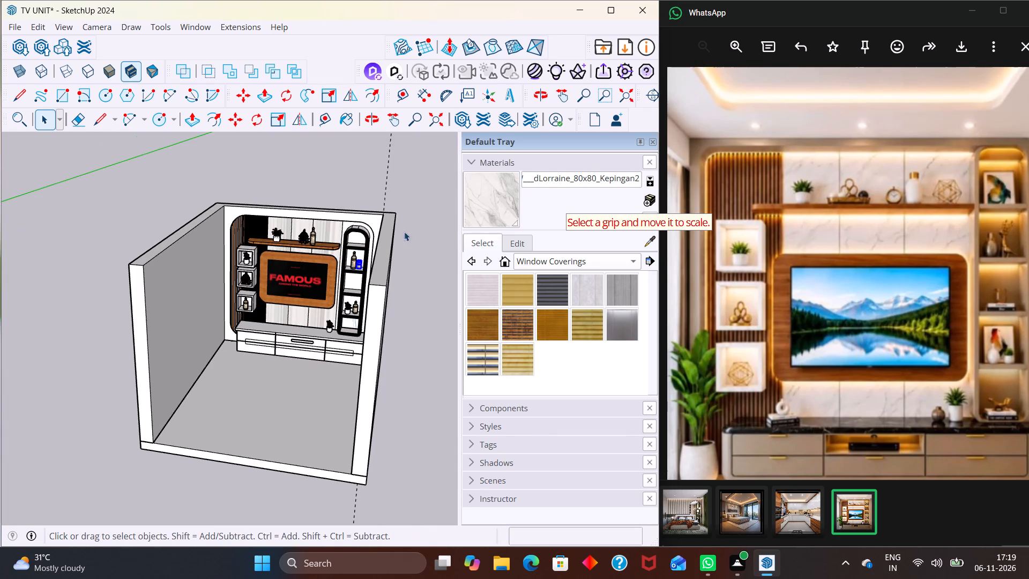
pyautogui.click(419, 271)
# Examine the TV unit from the front and sides, then closely around its box shelves and base cabinet, against the reference picture.
pyautogui.scroll(-1, 372, 255)
pyautogui.scroll(3, 369, 257)
pyautogui.moveTo(382, 259); pyautogui.dragTo(442, 250, button='middle')
pyautogui.scroll(1, 443, 251)
pyautogui.moveTo(367, 295); pyautogui.dragTo(341, 262, button='middle')
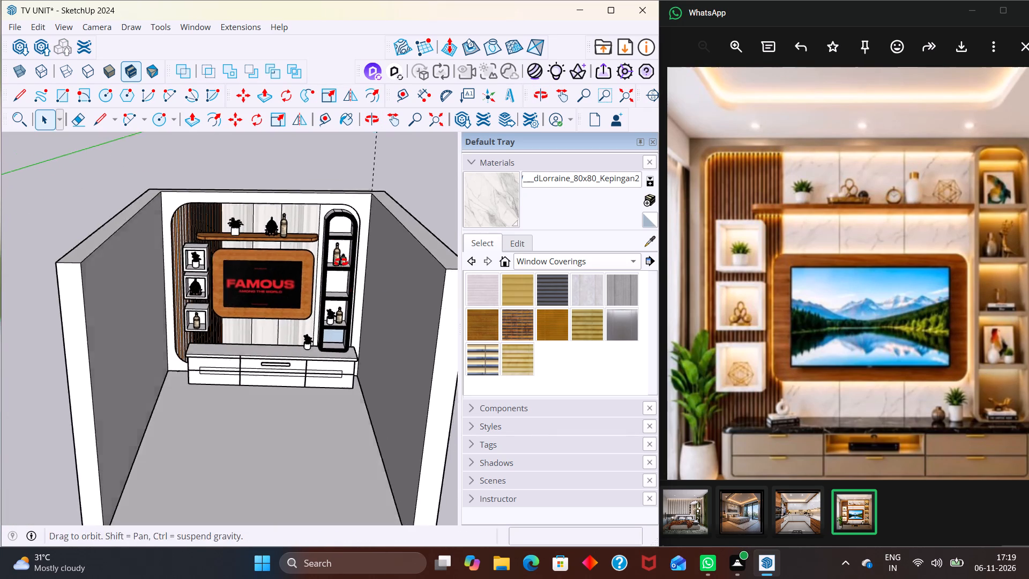
pyautogui.moveTo(341, 262); pyautogui.dragTo(335, 234, button='middle')
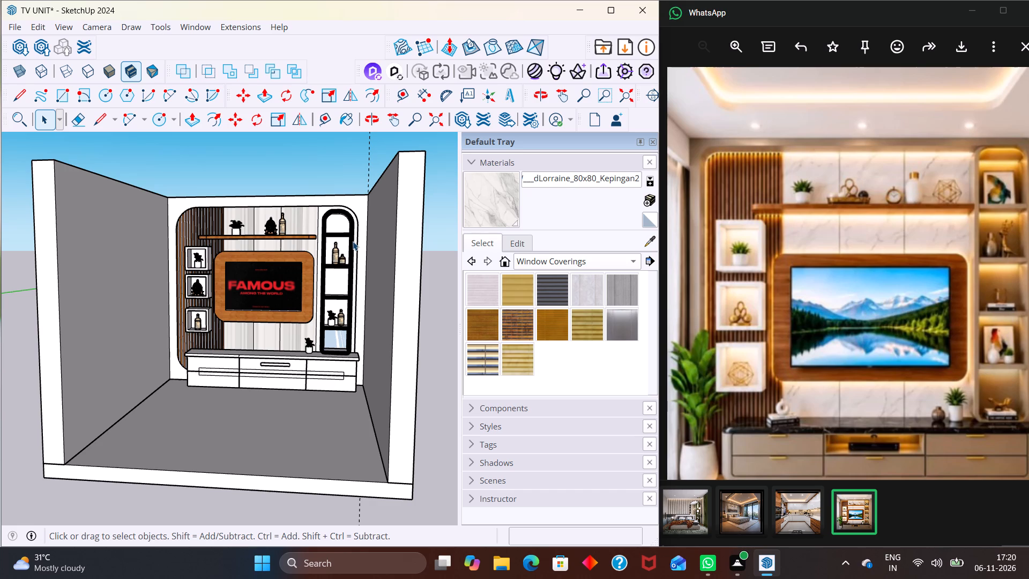
pyautogui.scroll(-2, 397, 258)
pyautogui.moveTo(351, 258); pyautogui.dragTo(398, 265, button='middle')
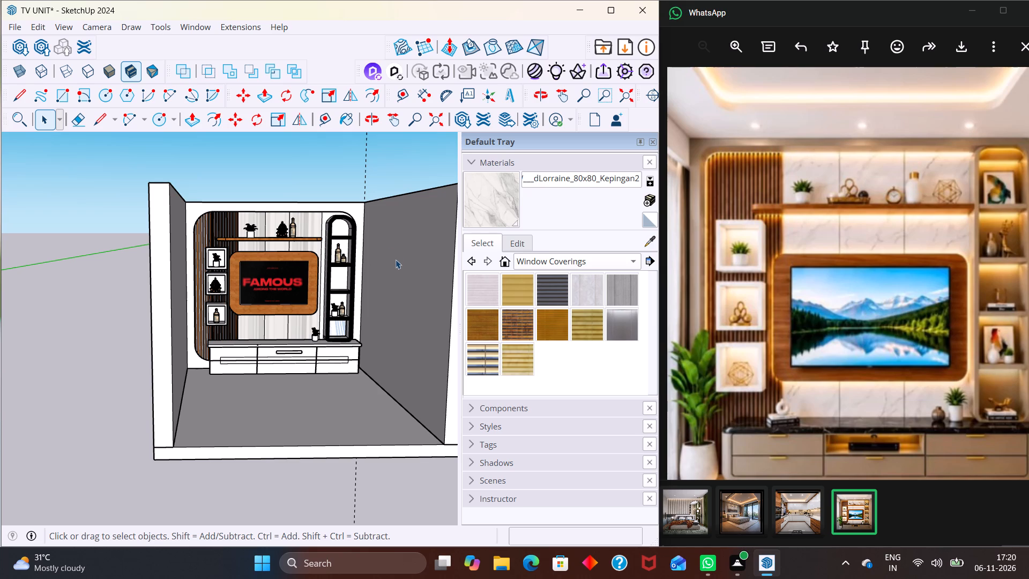
pyautogui.scroll(2, 275, 327)
pyautogui.moveTo(282, 332); pyautogui.dragTo(193, 365, button='middle')
pyautogui.scroll(4, 193, 365)
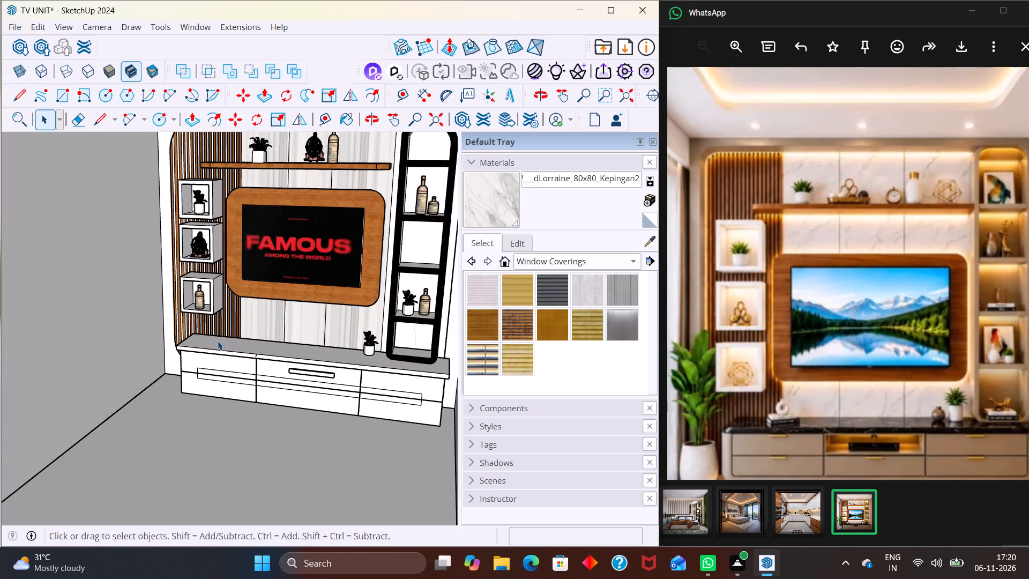
pyautogui.moveTo(272, 191); pyautogui.dragTo(280, 207, button='middle')
pyautogui.scroll(-4, 280, 207)
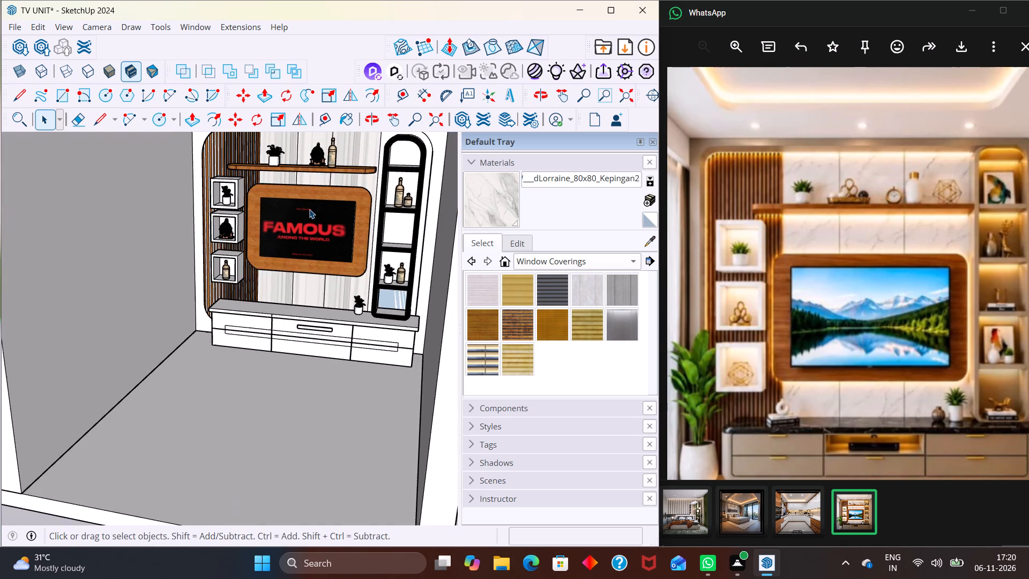
pyautogui.scroll(3, 308, 147)
pyautogui.scroll(-2, 346, 189)
pyautogui.moveTo(342, 214); pyautogui.dragTo(373, 182, button='middle')
pyautogui.scroll(1, 374, 181)
pyautogui.scroll(-3, 376, 178)
pyautogui.moveTo(355, 213); pyautogui.dragTo(360, 203, button='middle')
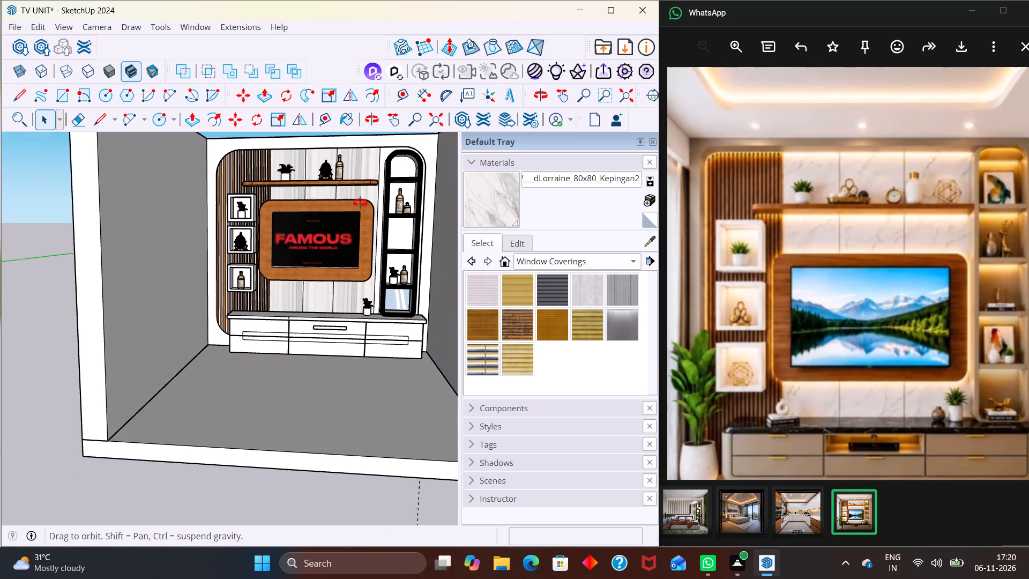
pyautogui.moveTo(360, 203); pyautogui.dragTo(363, 202, button='middle')
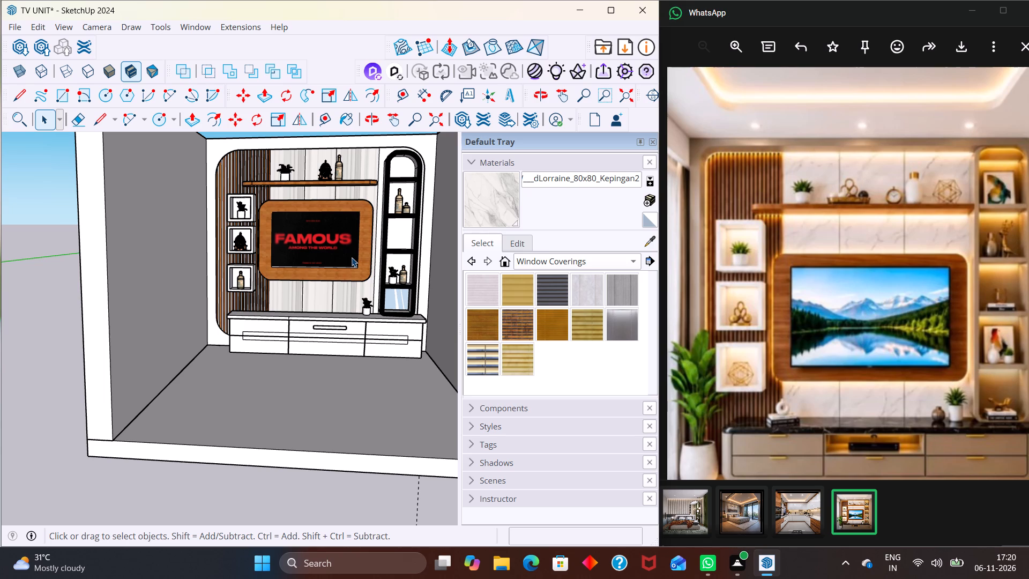
pyautogui.scroll(5, 294, 286)
pyautogui.moveTo(280, 283); pyautogui.dragTo(321, 286, button='middle')
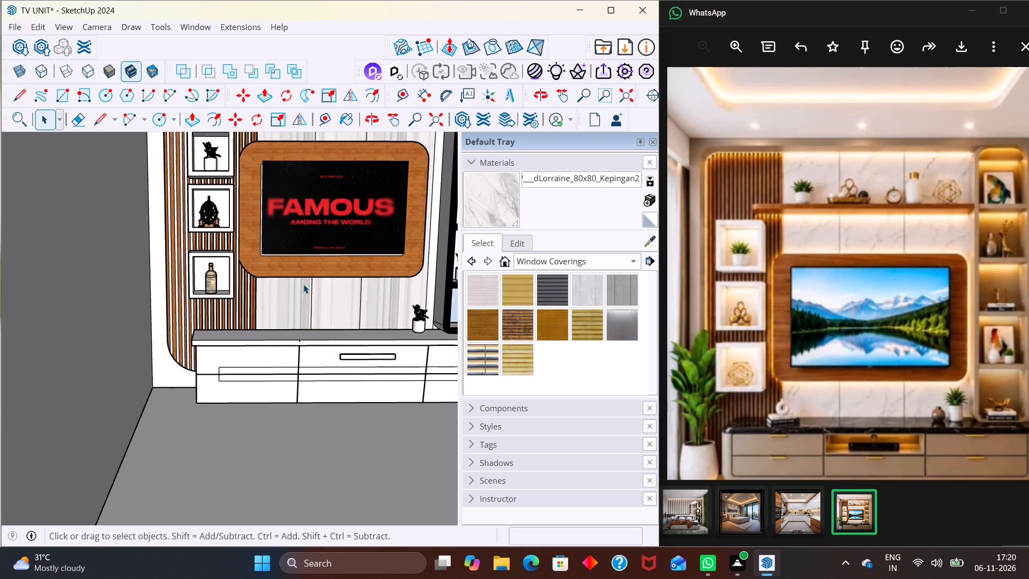
pyautogui.moveTo(285, 331); pyautogui.dragTo(251, 274, button='middle')
pyautogui.scroll(3, 282, 276)
pyautogui.moveTo(284, 276); pyautogui.dragTo(229, 333, button='middle')
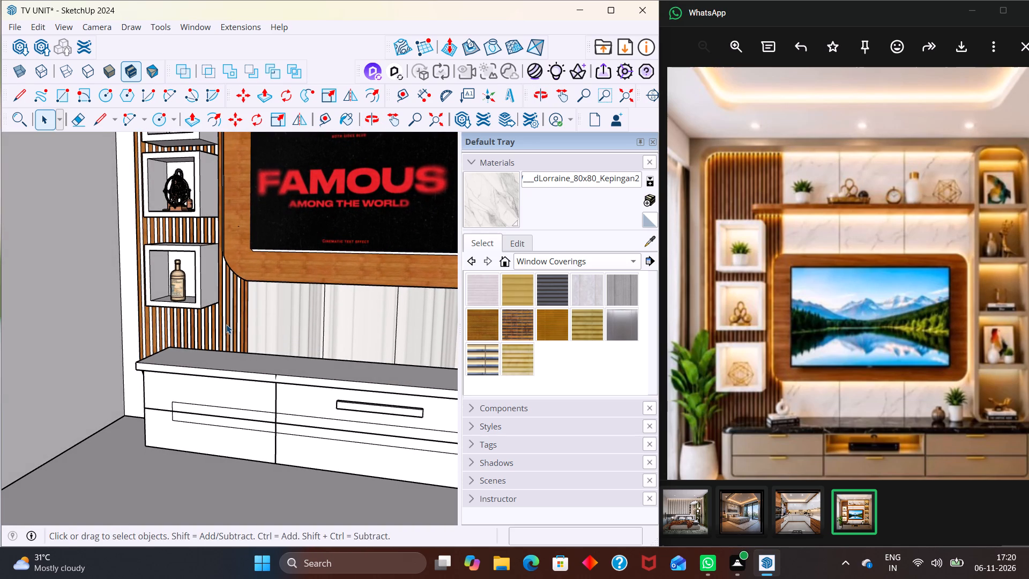
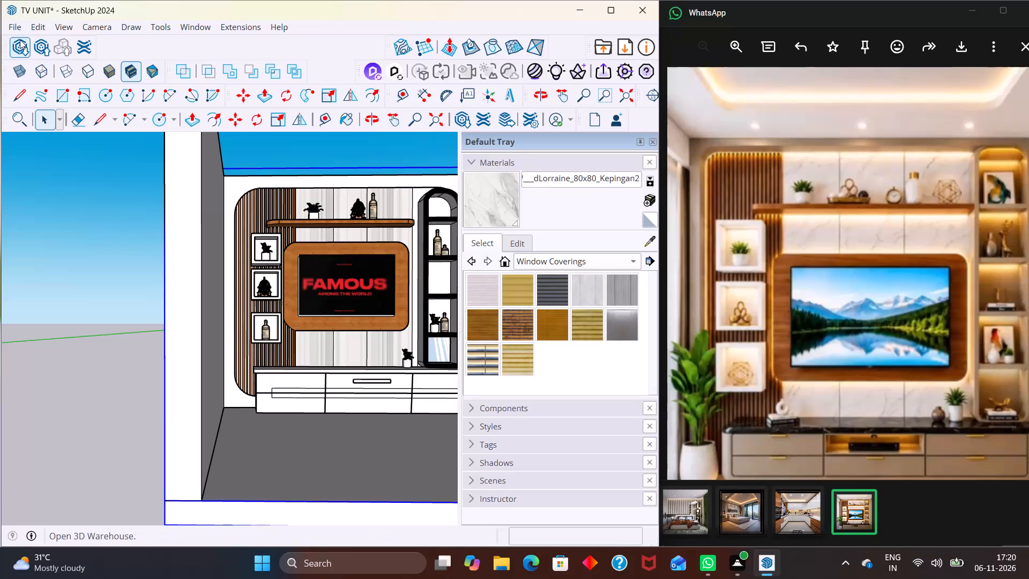
# Search 3D Warehouse for PLANT, replacing the previous search term.
pyautogui.click(19, 43)
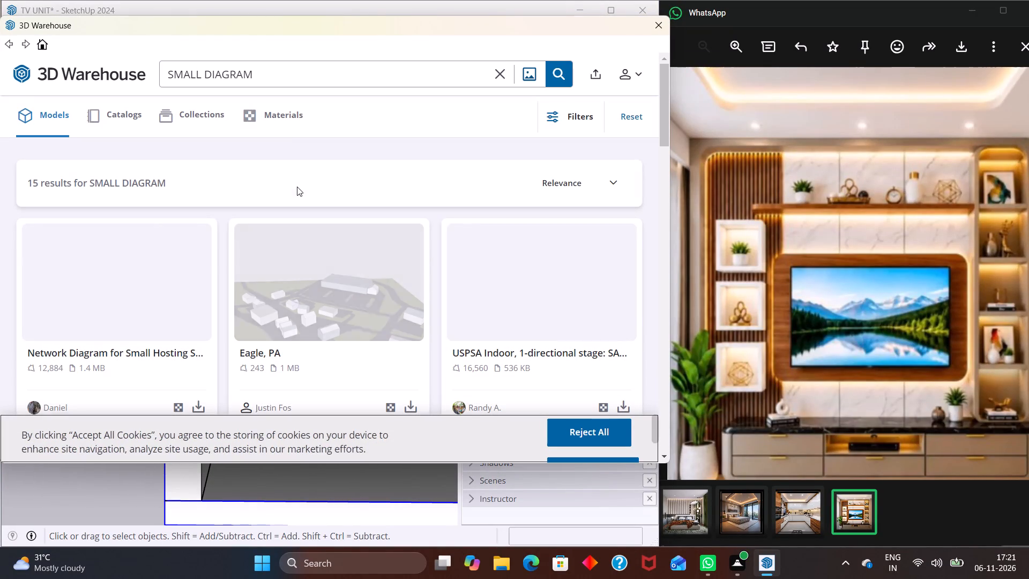
pyautogui.click(326, 72)
pyautogui.doubleClick(326, 76)
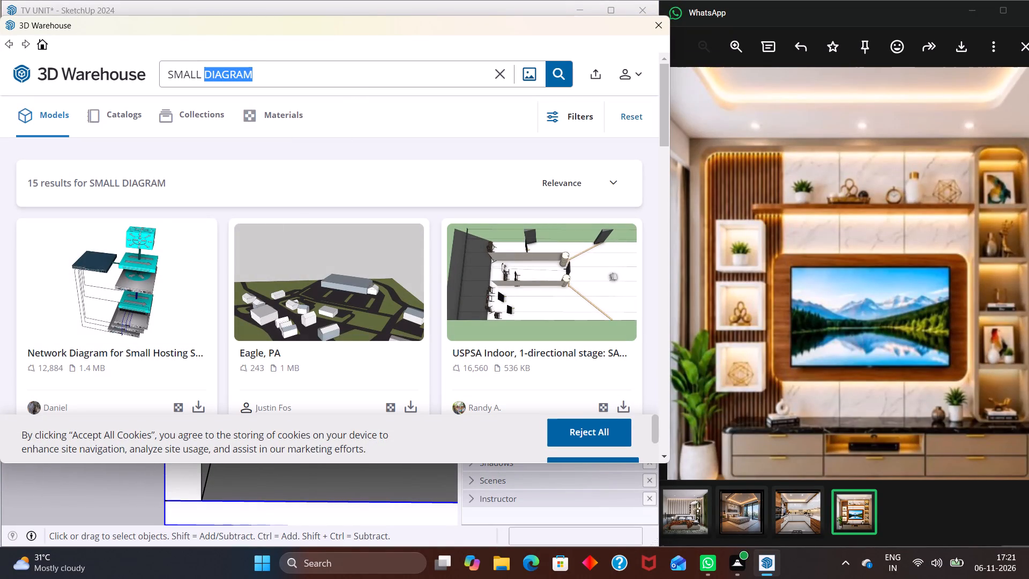
pyautogui.press('BackSpace')
pyautogui.press('BackSpace')
pyautogui.press('BackSpace')
pyautogui.press('BackSpace')
pyautogui.press('BackSpace')
pyautogui.press('BackSpace')
pyautogui.press('BackSpace')
pyautogui.press('BackSpace')
pyautogui.press('BackSpace')
pyautogui.press('BackSpace')
pyautogui.press('BackSpace')
pyautogui.write('PLANT')
pyautogui.press('Return')
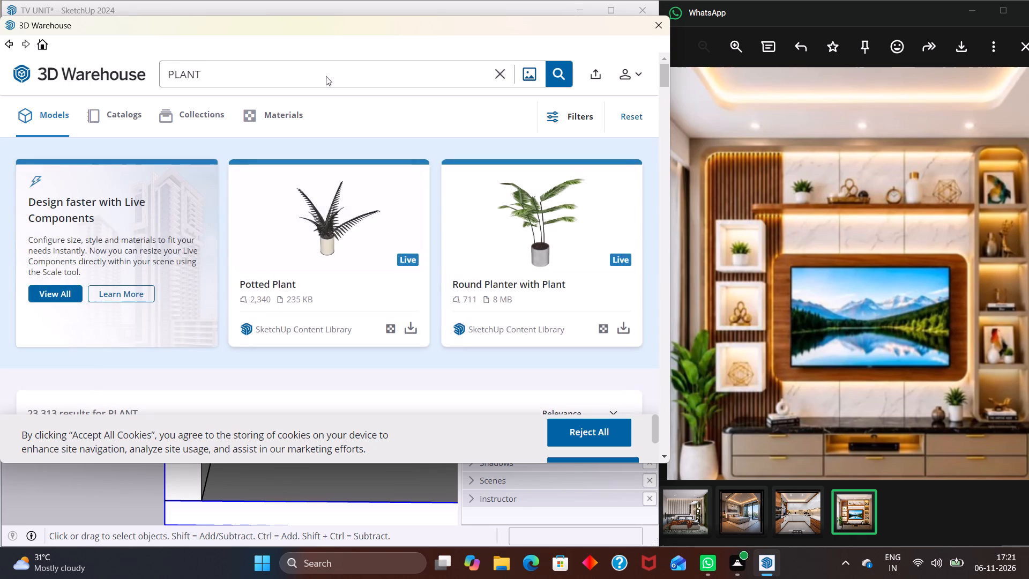
# Find the 12 MB "plants" model of a tall leafy plant in a white square pot and import it into the model.
pyautogui.scroll(-4, 292, 221)
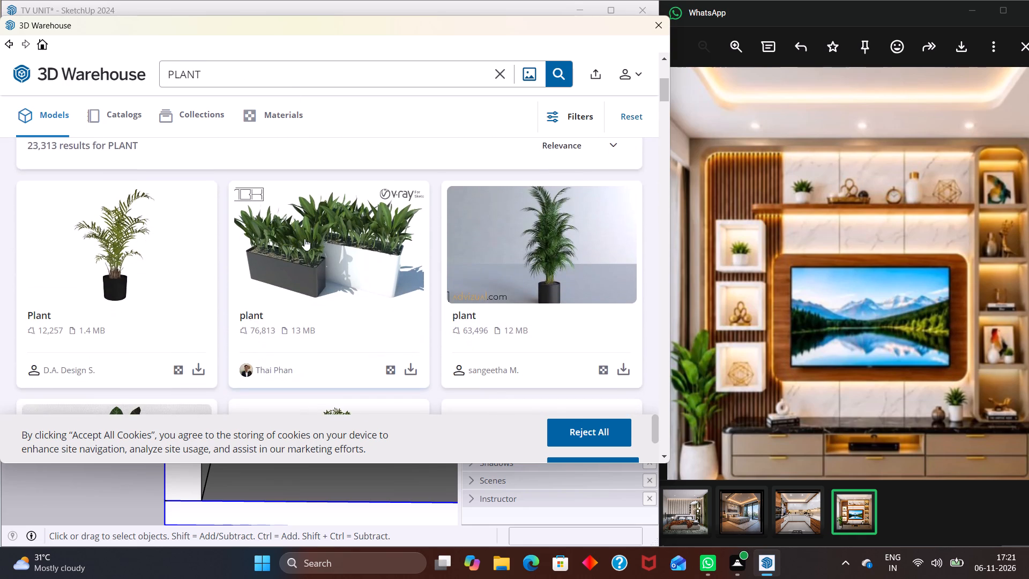
pyautogui.scroll(-5, 304, 239)
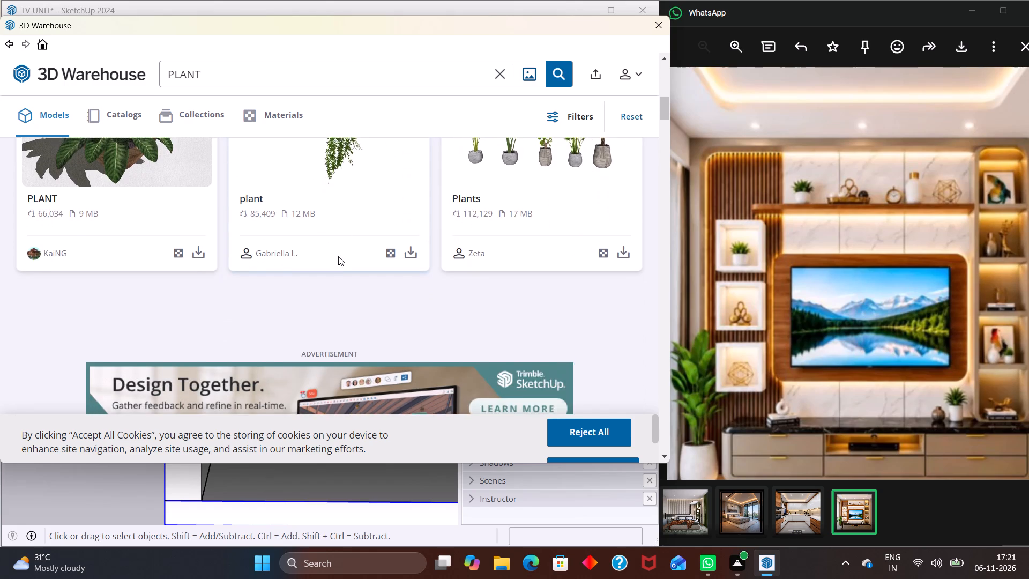
pyautogui.scroll(-7, 338, 256)
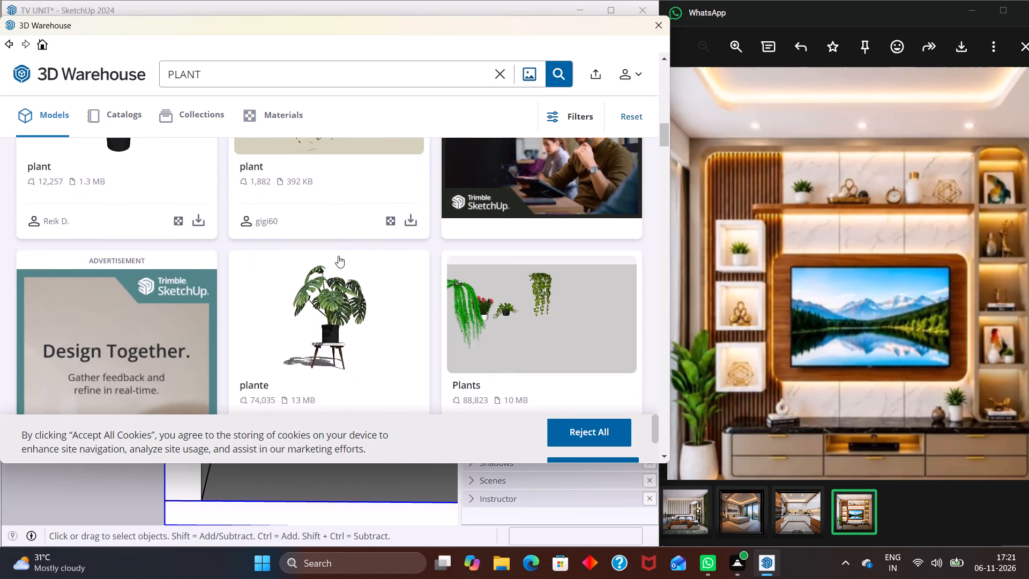
pyautogui.scroll(-7, 338, 256)
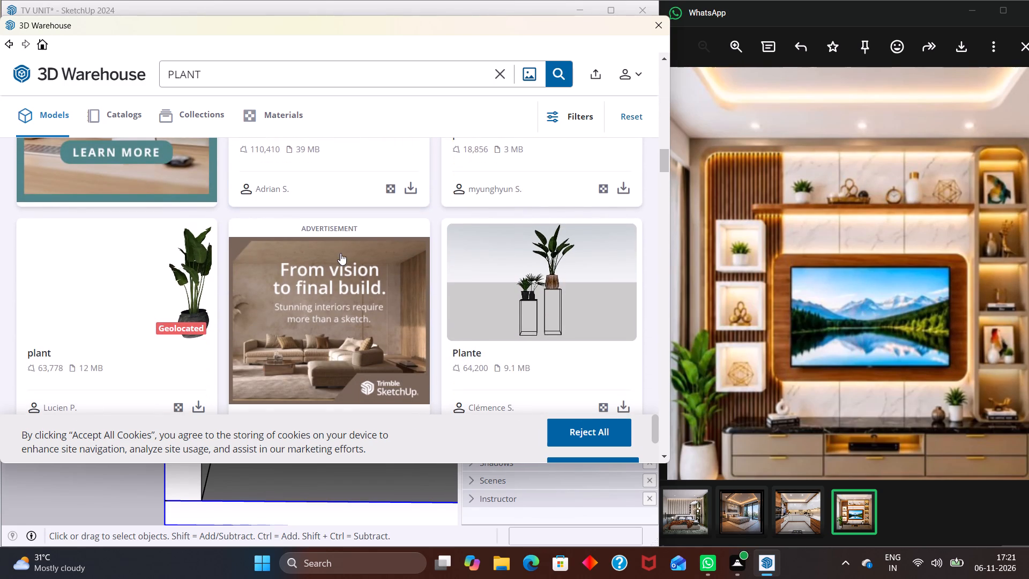
pyautogui.scroll(-7, 340, 253)
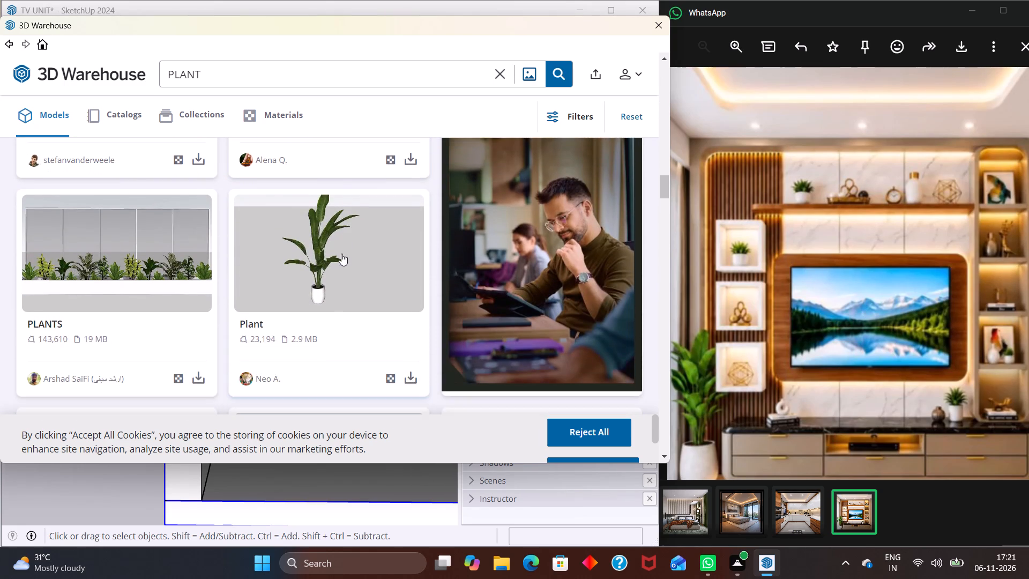
pyautogui.scroll(-7, 342, 254)
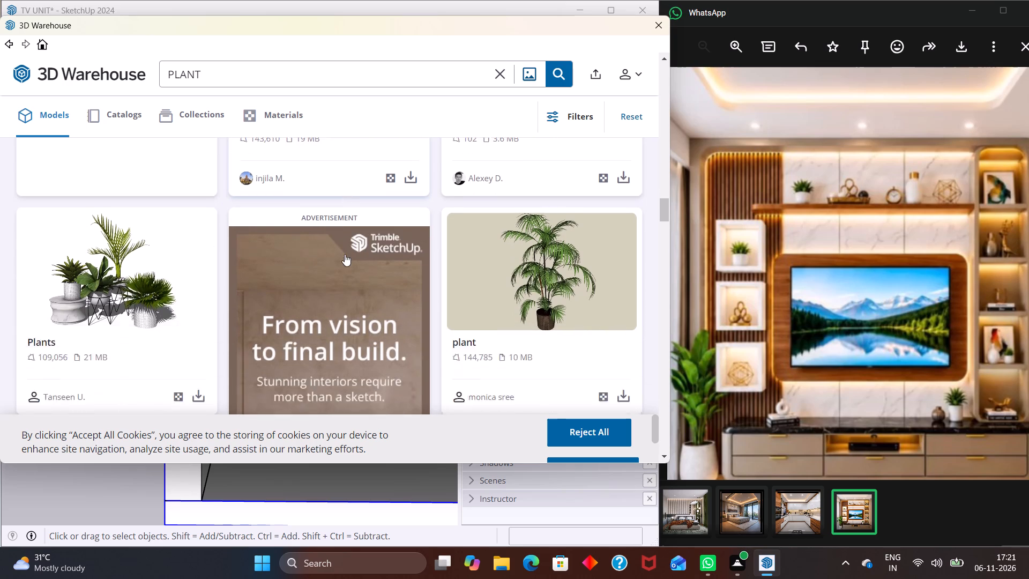
pyautogui.scroll(-3, 474, 205)
pyautogui.scroll(-2, 379, 217)
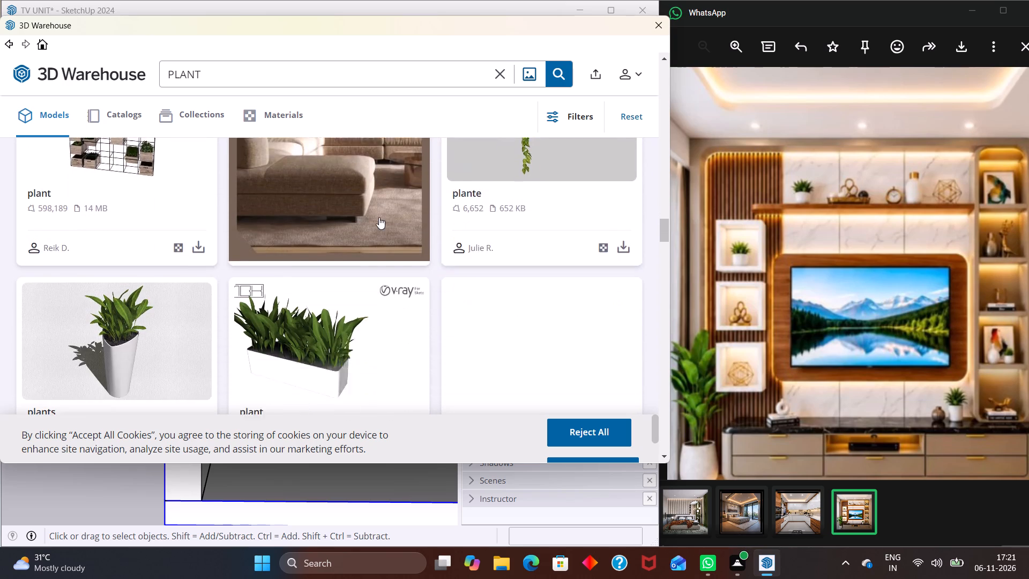
pyautogui.scroll(-11, 379, 218)
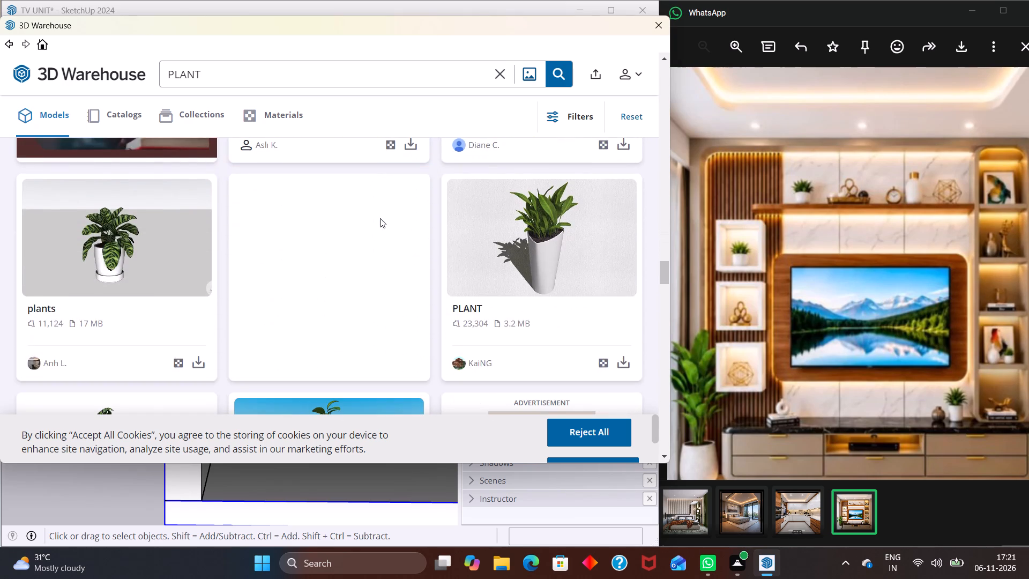
pyautogui.scroll(-3, 381, 217)
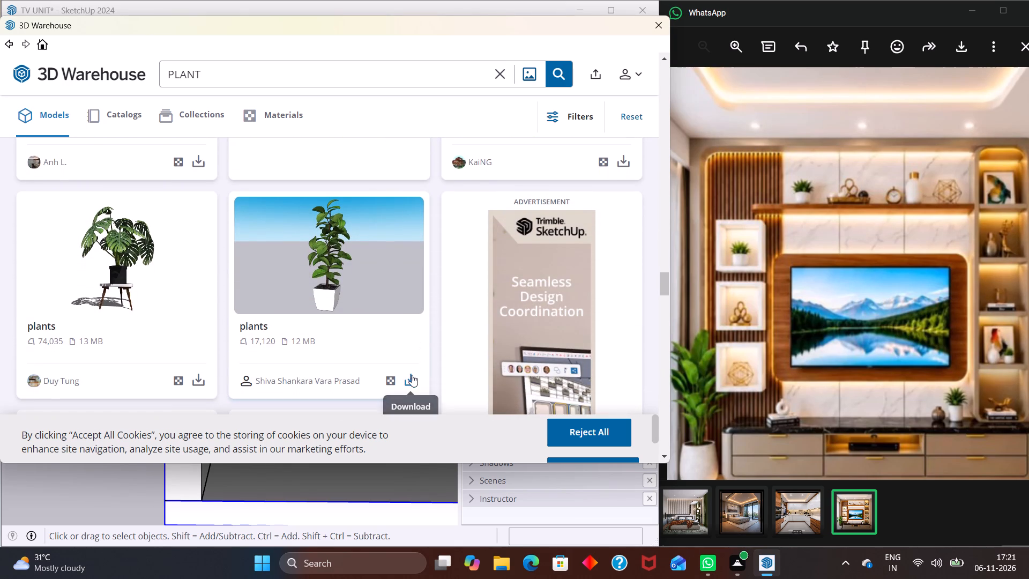
pyautogui.click(411, 377)
pyautogui.click(298, 263)
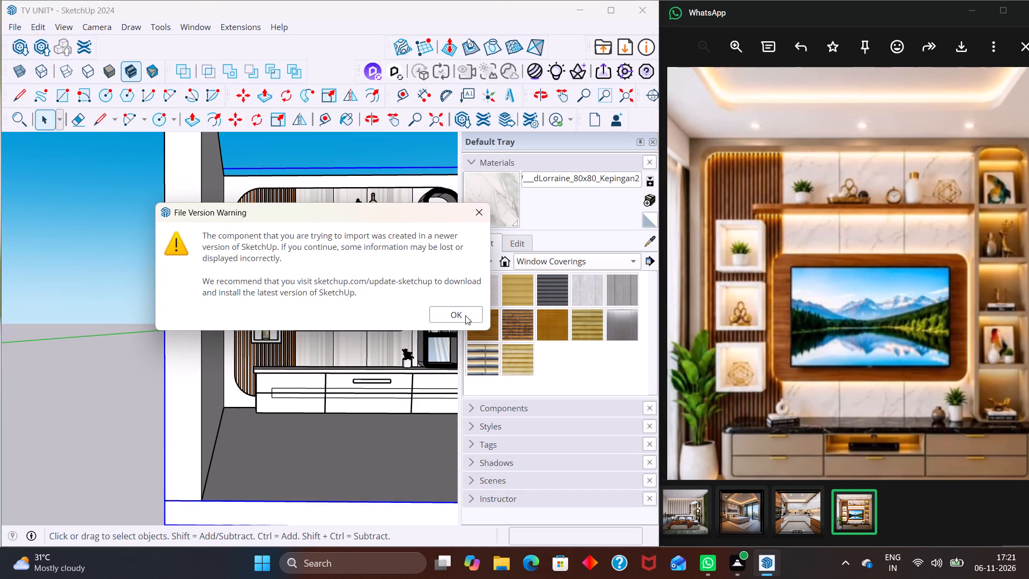
pyautogui.click(465, 315)
# Place the imported plant on the floor in the room corner beside the base cabinet's box-shelf end, and deselect it.
pyautogui.scroll(-3, 423, 320)
pyautogui.scroll(4, 249, 418)
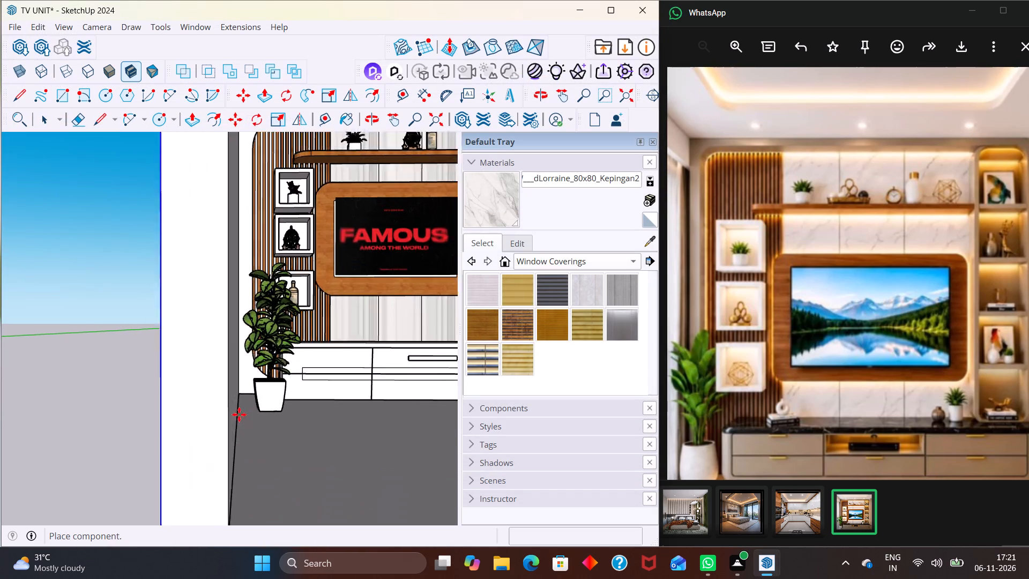
pyautogui.scroll(5, 239, 414)
pyautogui.scroll(-2, 256, 406)
pyautogui.moveTo(277, 408); pyautogui.dragTo(135, 481, button='middle')
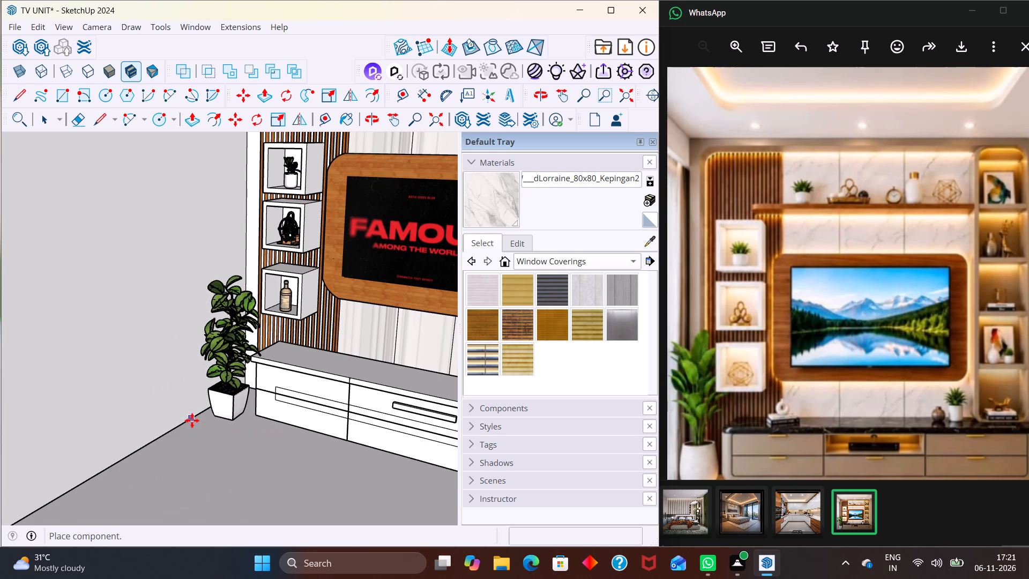
pyautogui.scroll(6, 192, 419)
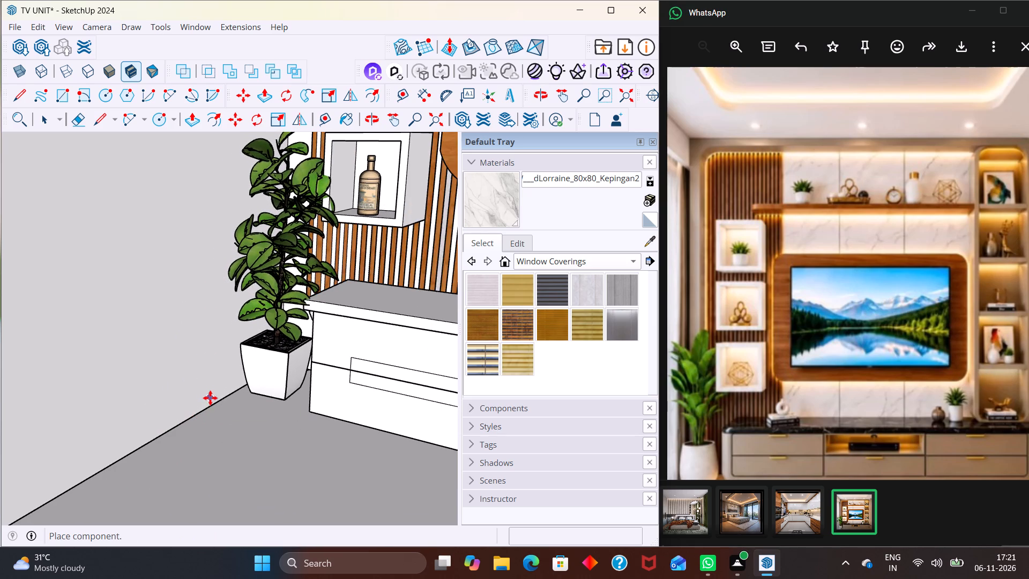
pyautogui.click(209, 403)
pyautogui.scroll(1, 211, 382)
pyautogui.scroll(-13, 222, 370)
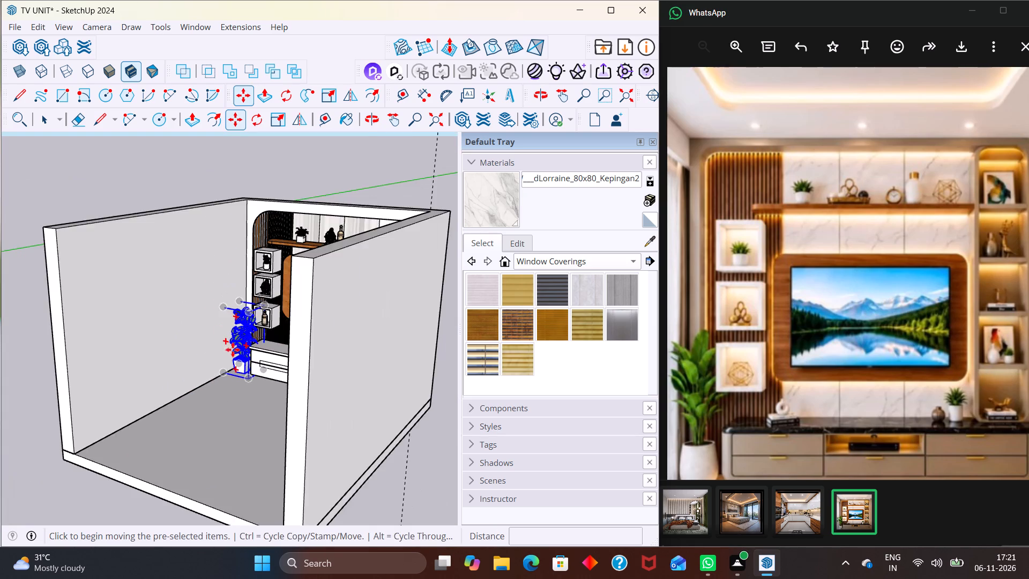
pyautogui.scroll(-4, 233, 350)
pyautogui.middleClick(332, 333)
pyautogui.press('space')
pyautogui.click(414, 481)
# Examine the TV unit with its floor plant from the front and at an angle, comparing the shelves and boxes with the reference picture.
pyautogui.moveTo(278, 411); pyautogui.dragTo(370, 376, button='middle')
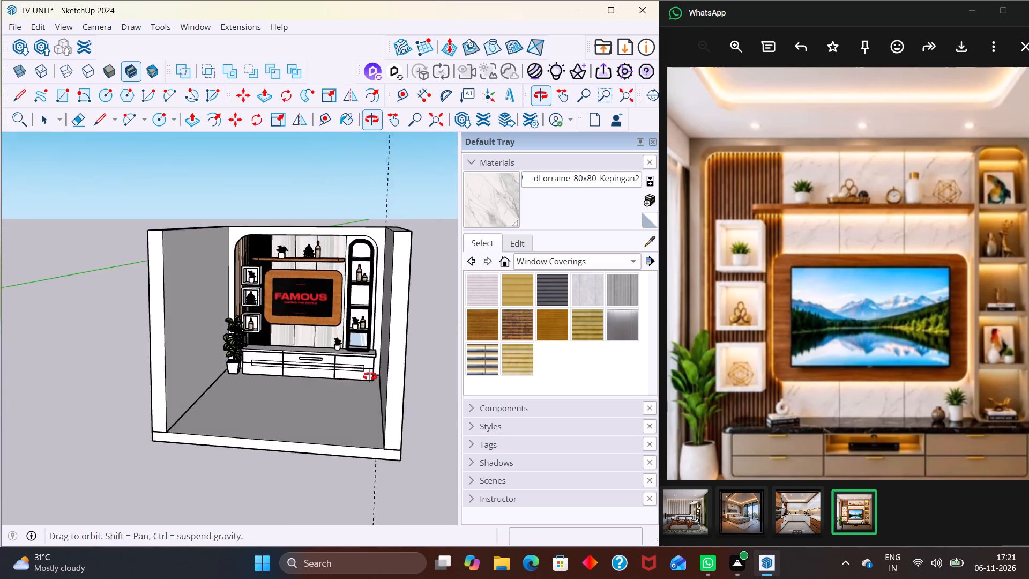
pyautogui.moveTo(370, 376); pyautogui.dragTo(367, 375, button='middle')
pyautogui.scroll(6, 291, 344)
pyautogui.moveTo(250, 350); pyautogui.dragTo(275, 328, button='middle')
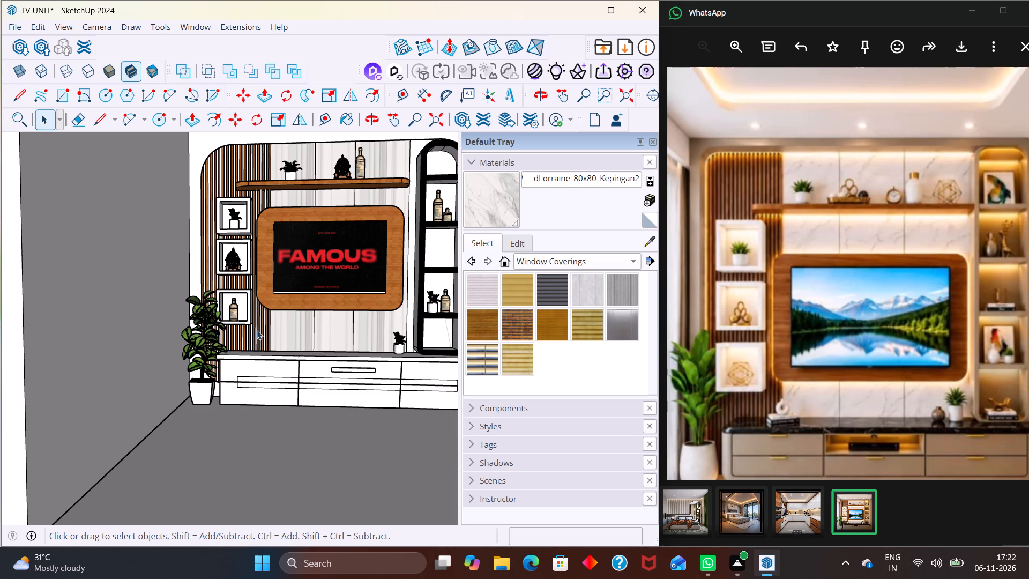
pyautogui.scroll(-1, 292, 329)
pyautogui.moveTo(291, 355); pyautogui.dragTo(295, 342, button='middle')
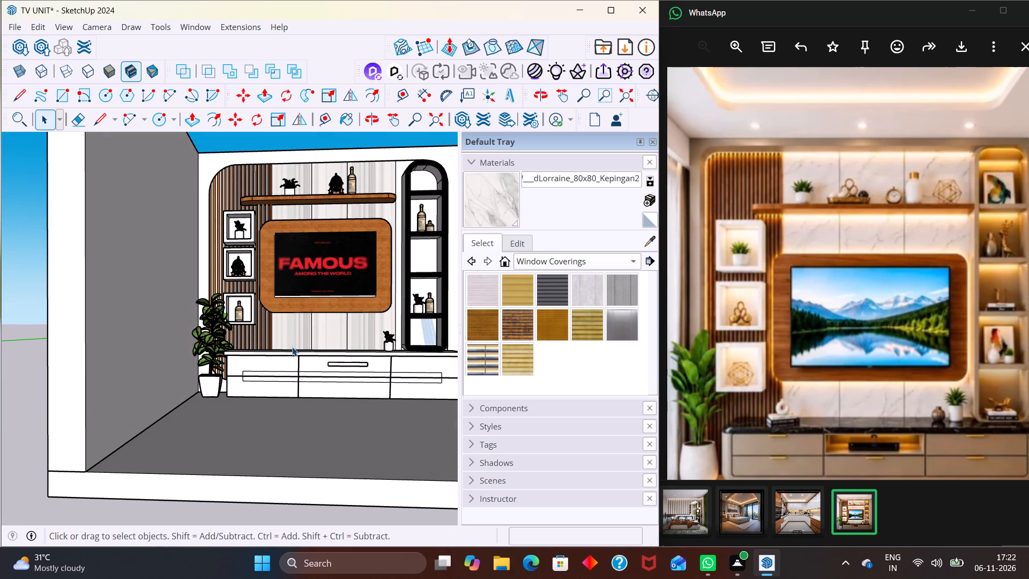
pyautogui.moveTo(307, 357); pyautogui.dragTo(315, 352, button='middle')
pyautogui.scroll(-2, 178, 358)
pyautogui.moveTo(215, 358); pyautogui.dragTo(222, 358, button='middle')
pyautogui.moveTo(396, 329); pyautogui.dragTo(363, 315, button='middle')
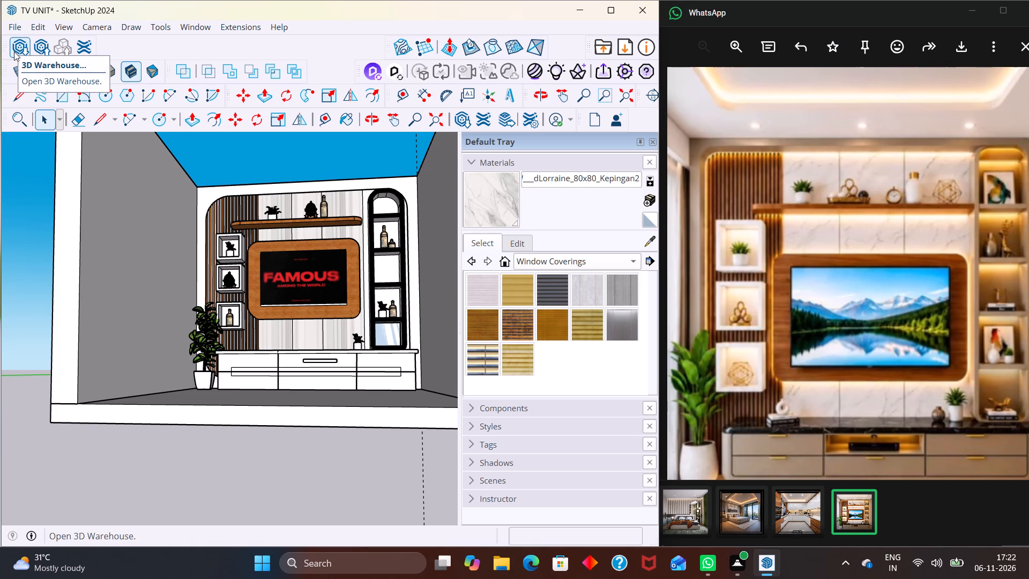
pyautogui.scroll(2, 90, 17)
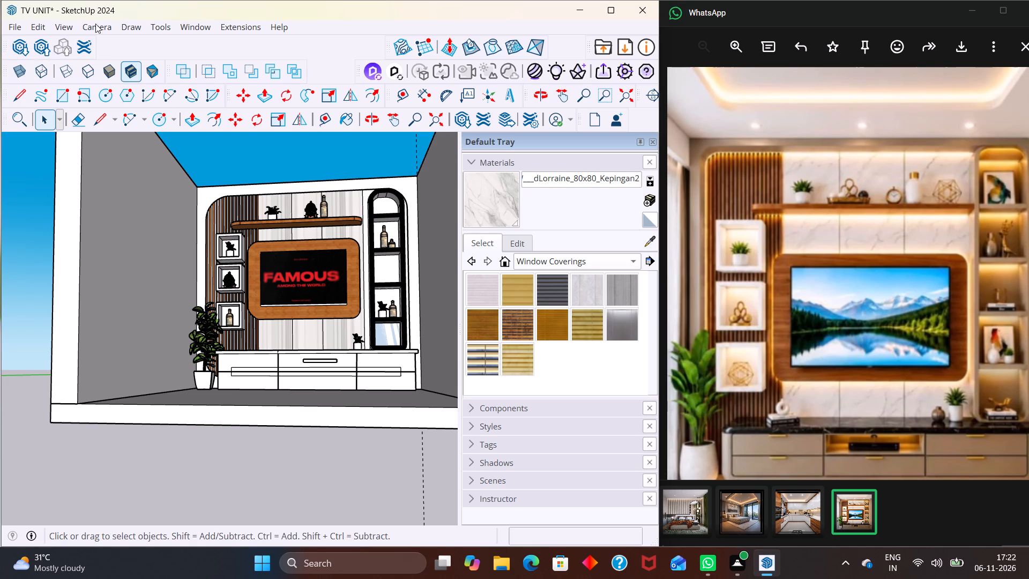
pyautogui.moveTo(99, 25); pyautogui.dragTo(111, 21, button='middle')
pyautogui.scroll(2, 109, 21)
pyautogui.scroll(3, 279, 244)
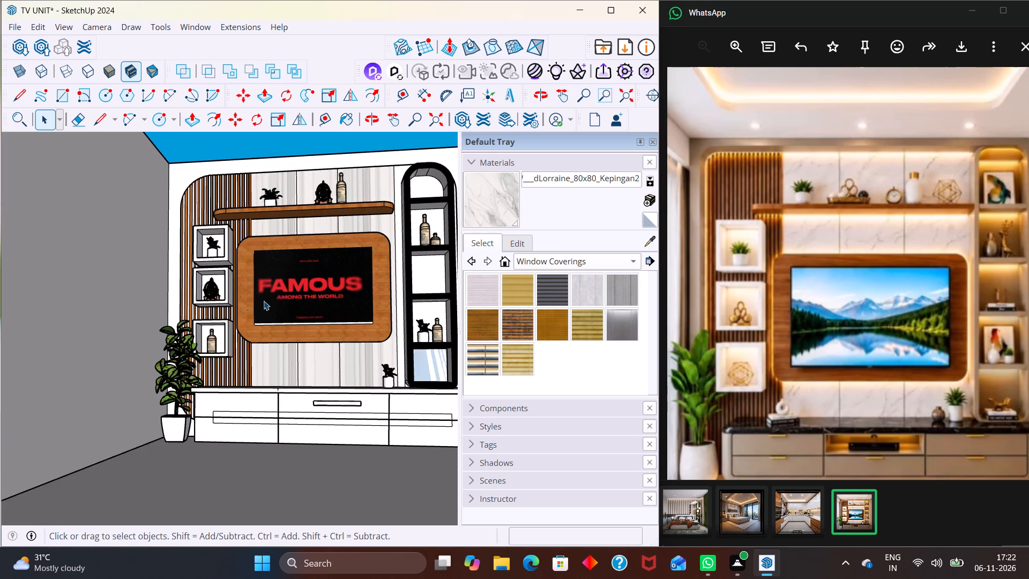
pyautogui.moveTo(274, 318); pyautogui.dragTo(307, 366, button='middle')
pyautogui.moveTo(337, 377); pyautogui.dragTo(342, 376, button='middle')
pyautogui.scroll(1, 329, 371)
pyautogui.moveTo(327, 371); pyautogui.dragTo(367, 370, button='middle')
pyautogui.moveTo(320, 359); pyautogui.dragTo(312, 359, button='middle')
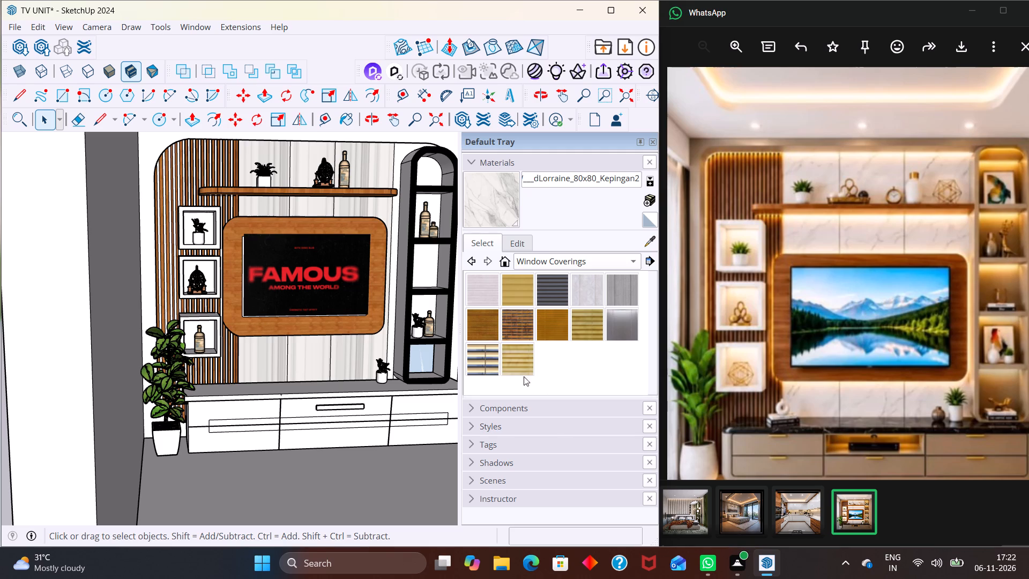
pyautogui.scroll(-4, 220, 436)
pyautogui.moveTo(278, 476); pyautogui.dragTo(235, 475, button='middle')
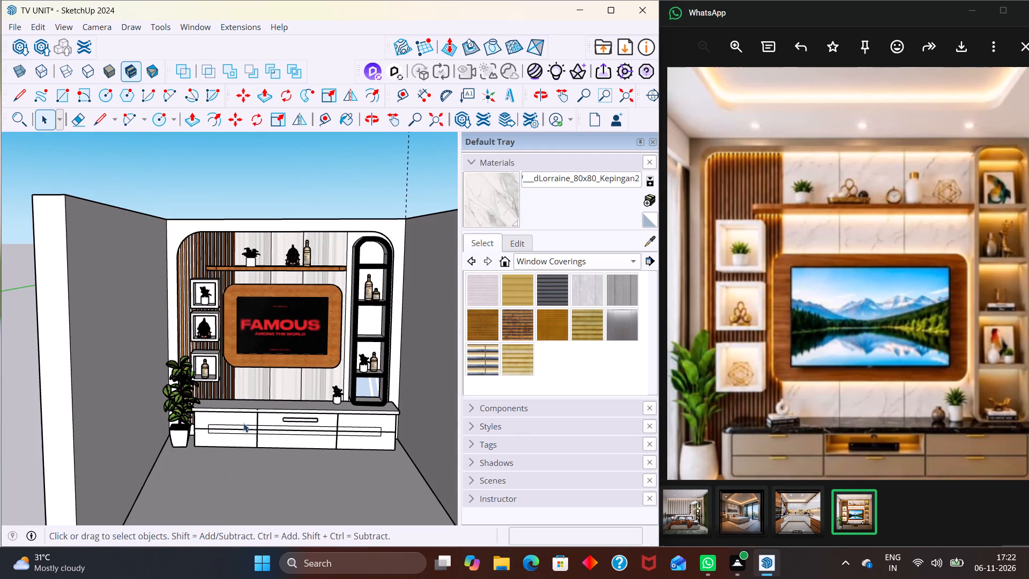
pyautogui.scroll(3, 232, 361)
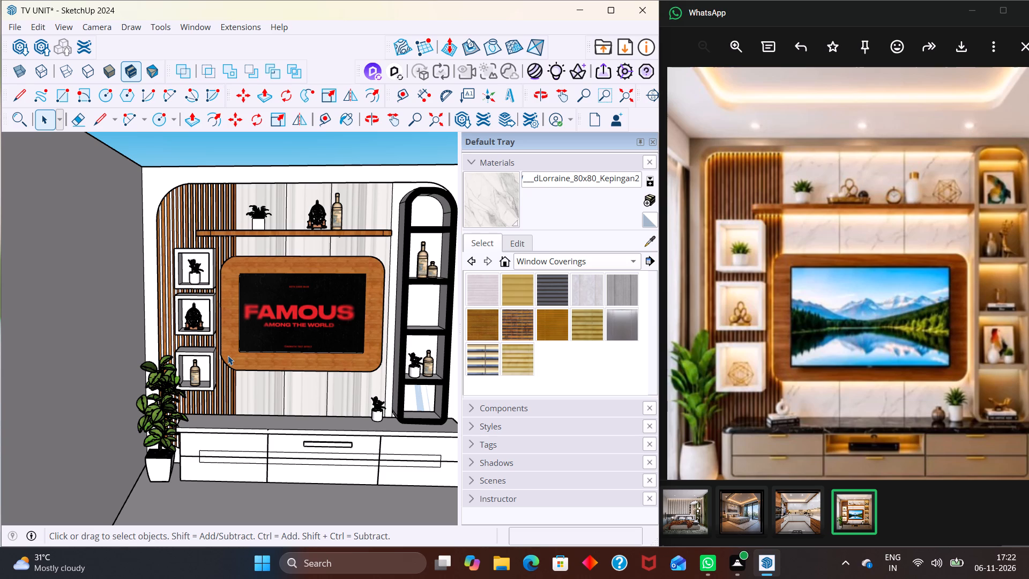
pyautogui.scroll(4, 172, 348)
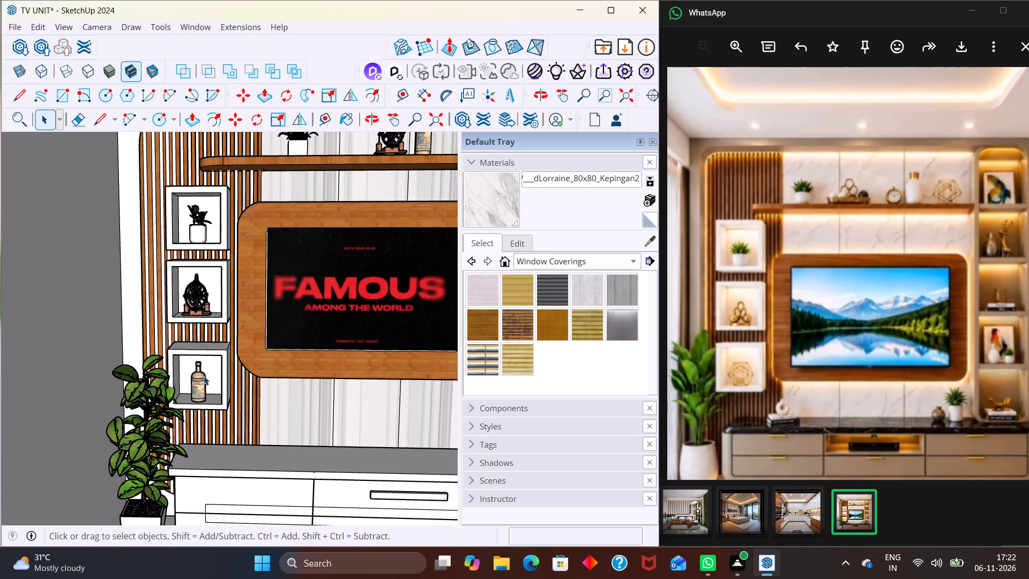
# Search 3D Warehouse for STATUE, replacing the previous search term.
pyautogui.click(13, 47)
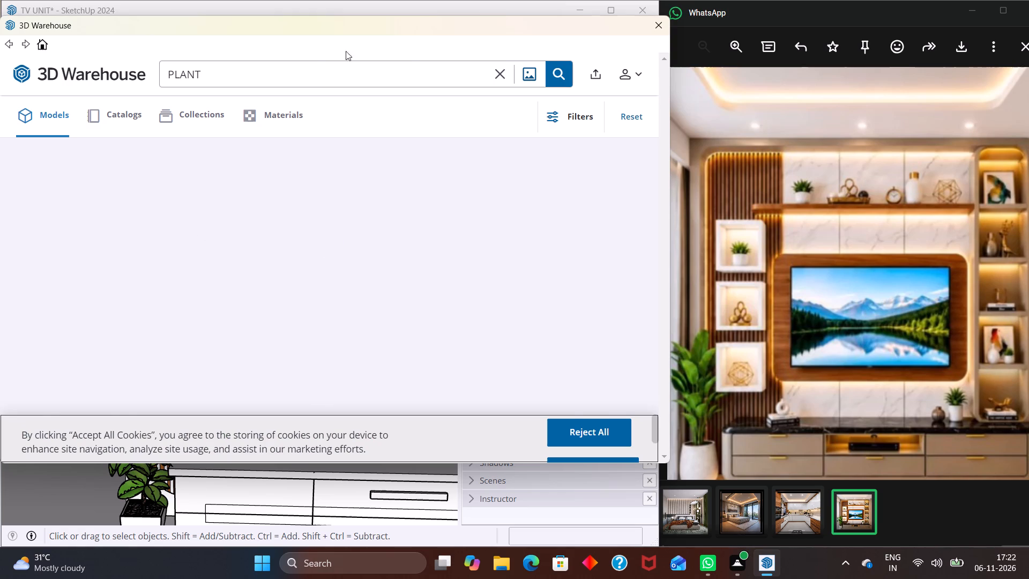
pyautogui.click(307, 79)
pyautogui.press('BackSpace')
pyautogui.press('BackSpace')
pyautogui.press('BackSpace')
pyautogui.press('BackSpace')
pyautogui.press('BackSpace')
pyautogui.press('BackSpace')
pyautogui.press('BackSpace')
pyautogui.press('BackSpace')
pyautogui.press('BackSpace')
pyautogui.press('BackSpace')
pyautogui.press('BackSpace')
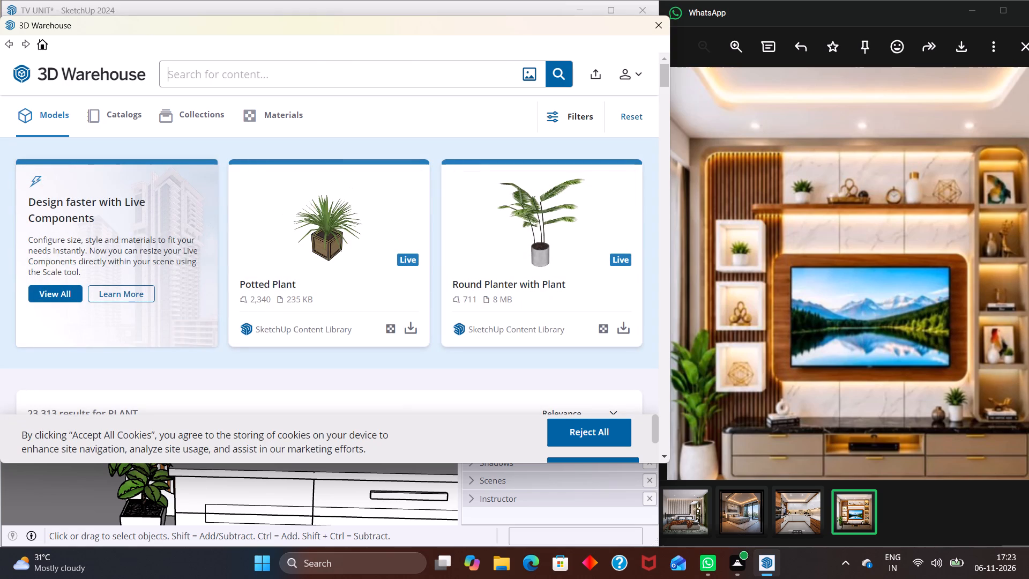
pyautogui.press('s')
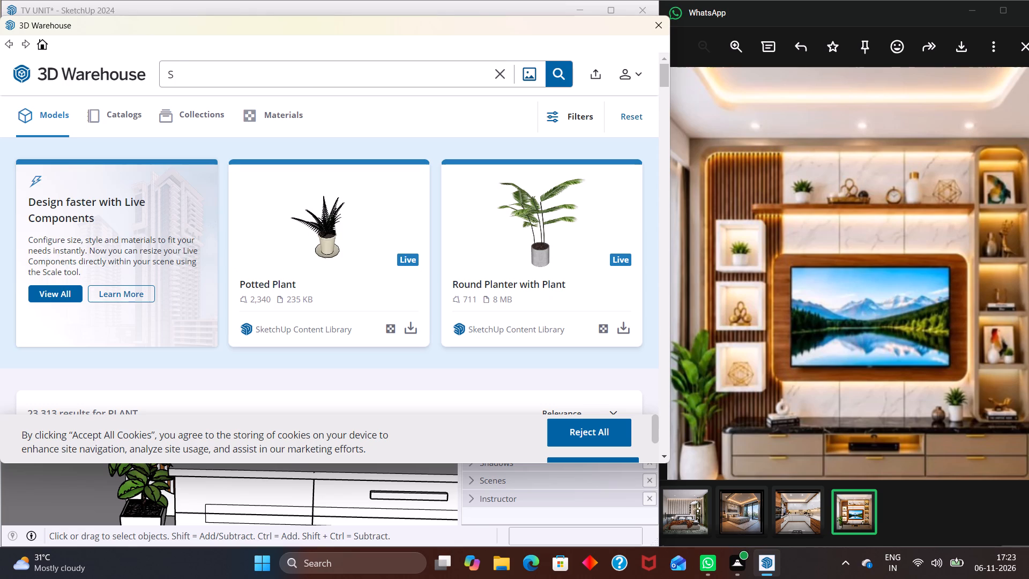
pyautogui.write('TATUE')
pyautogui.press('Return')
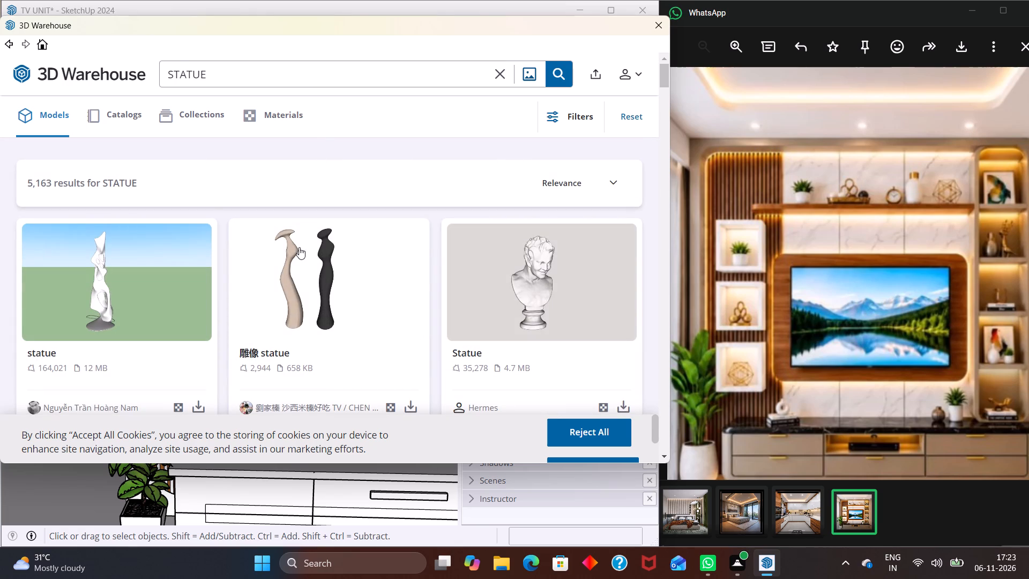
# Look through the STATUE search results for an ornament resembling those on the reference picture's shelves.
pyautogui.scroll(-5, 301, 249)
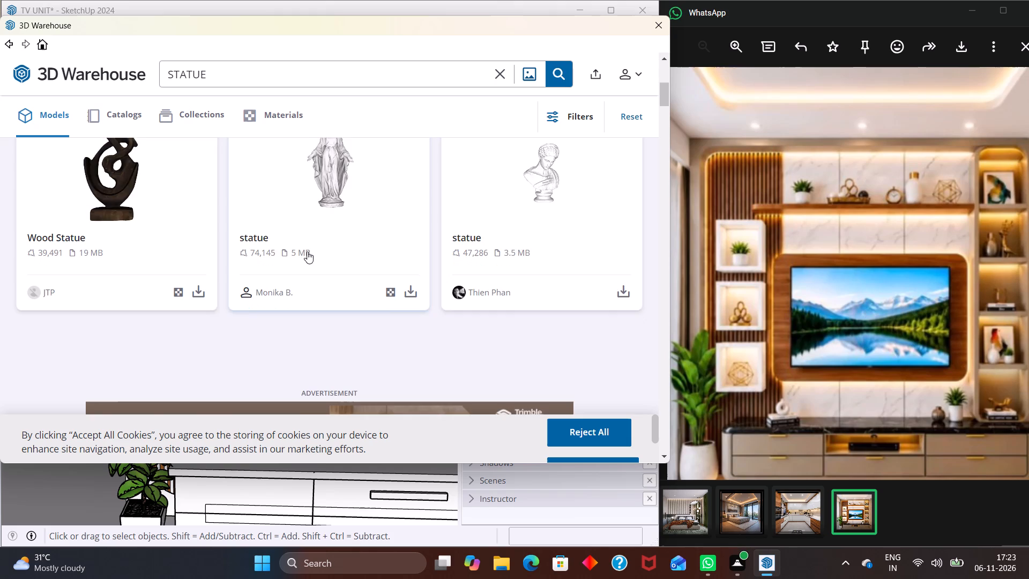
pyautogui.scroll(-15, 305, 255)
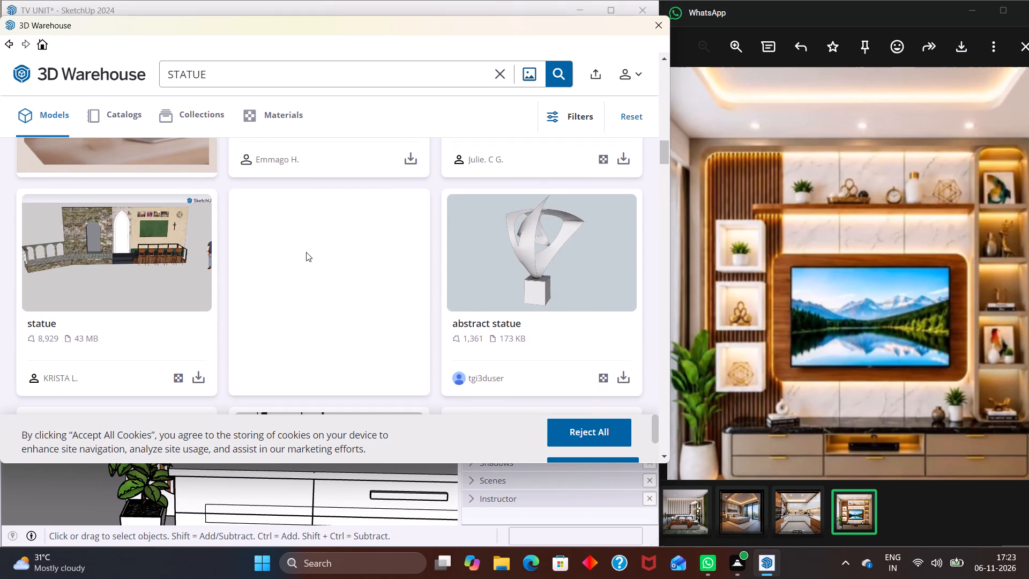
pyautogui.scroll(-6, 306, 252)
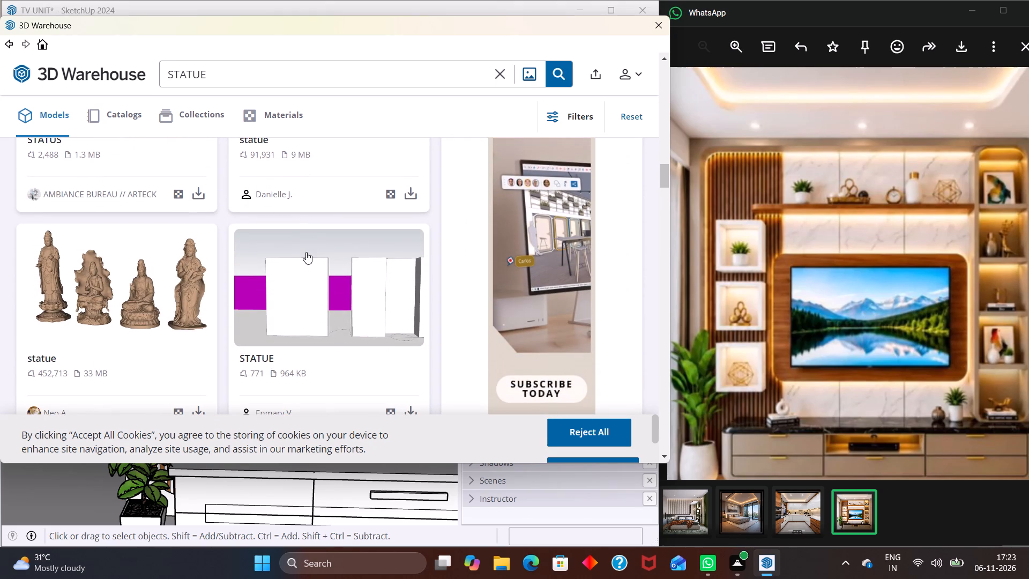
pyautogui.scroll(-7, 306, 252)
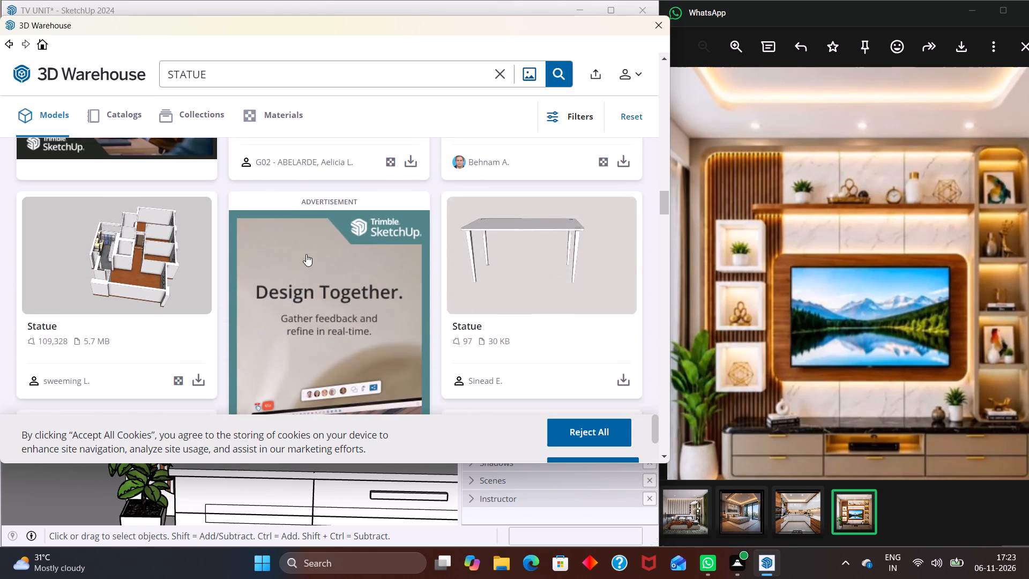
pyautogui.scroll(-6, 306, 254)
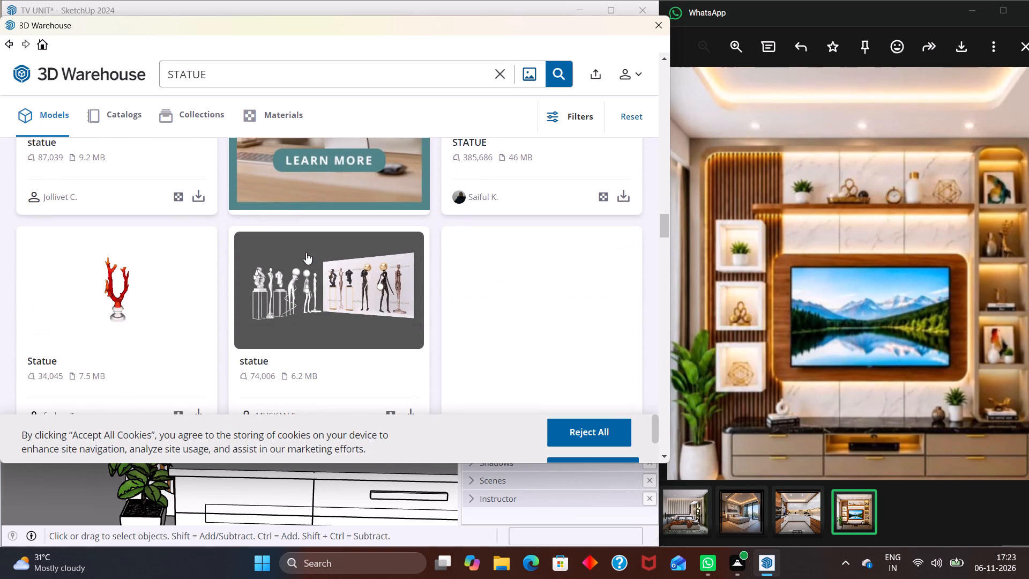
pyautogui.scroll(-4, 306, 253)
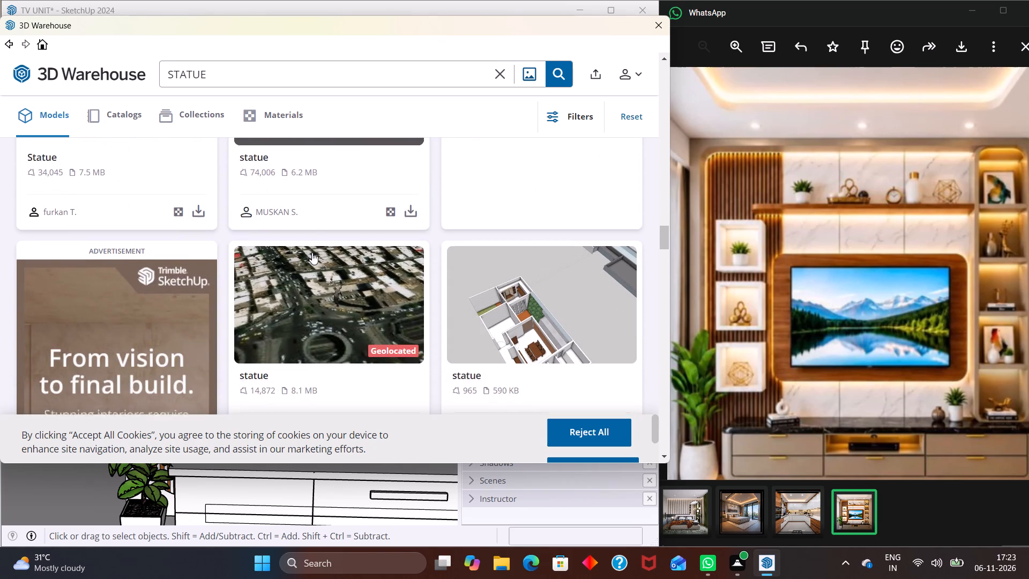
pyautogui.scroll(-7, 312, 253)
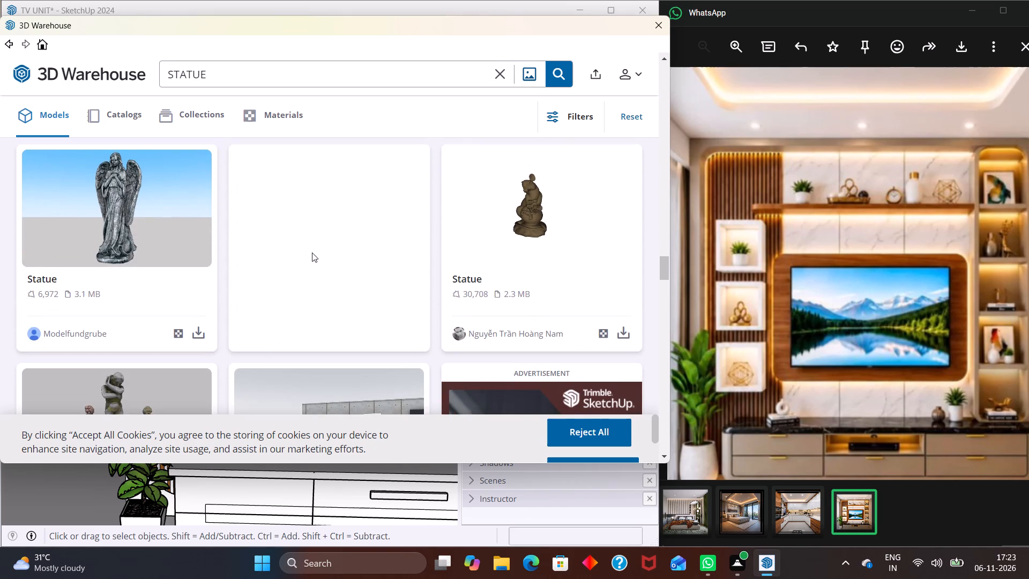
pyautogui.scroll(-5, 312, 253)
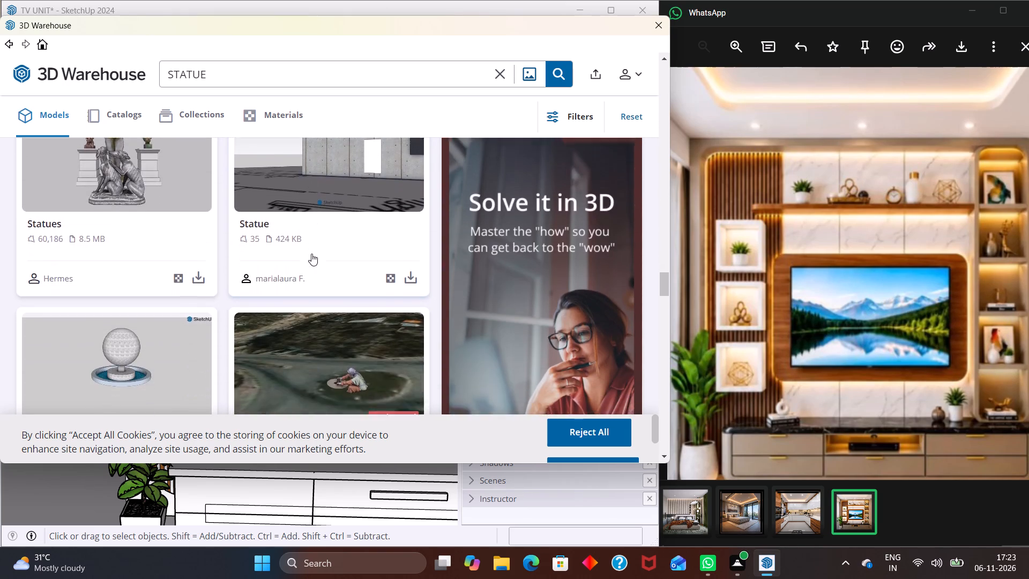
pyautogui.scroll(-4, 311, 254)
pyautogui.scroll(-1, 354, 267)
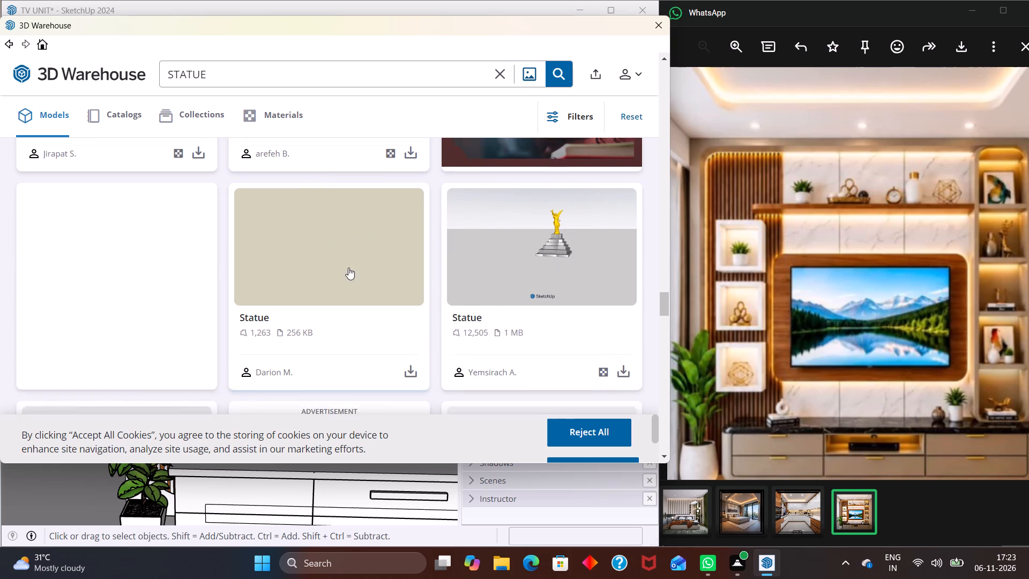
pyautogui.scroll(-12, 353, 279)
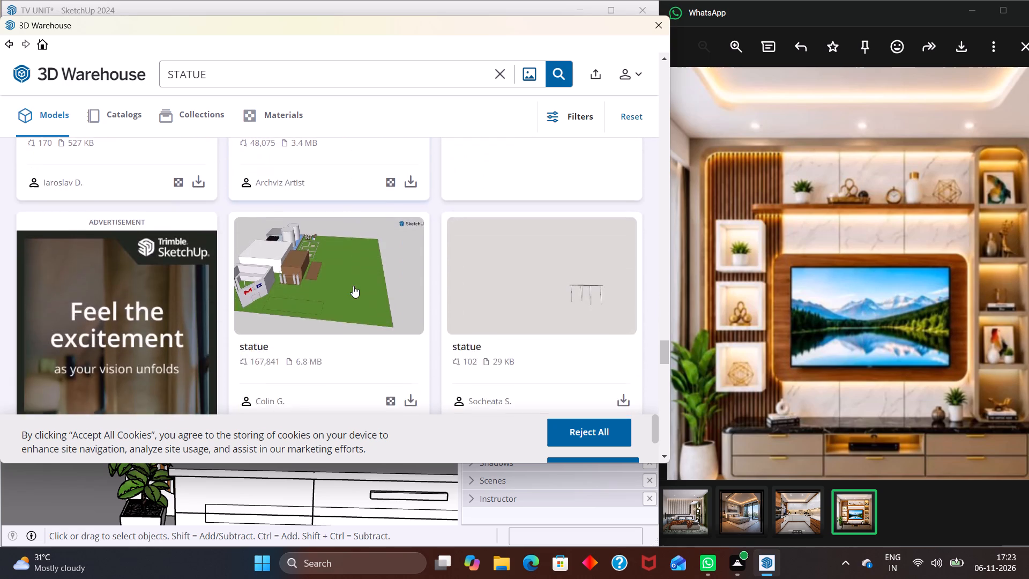
pyautogui.scroll(-7, 353, 286)
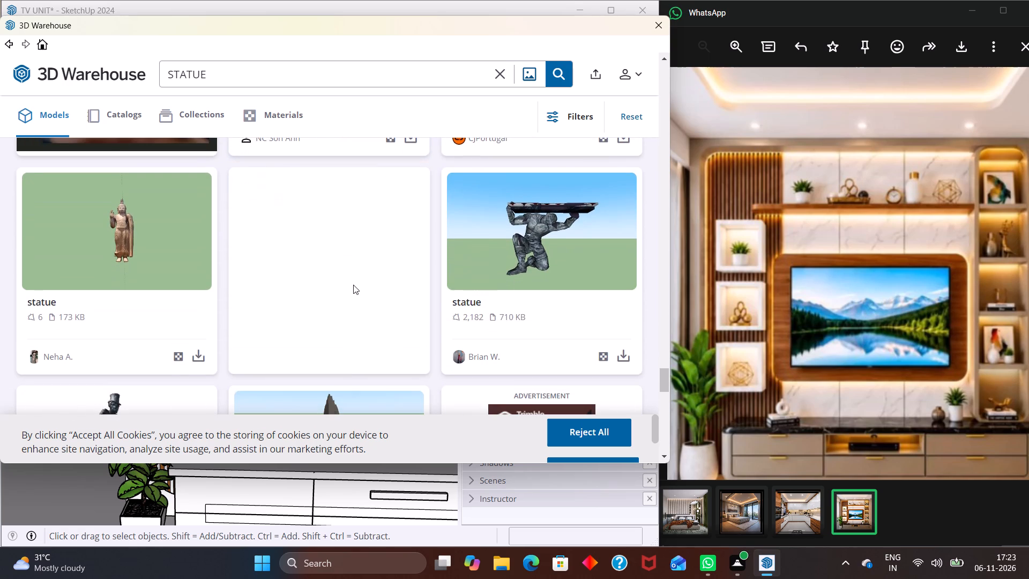
pyautogui.scroll(-5, 353, 285)
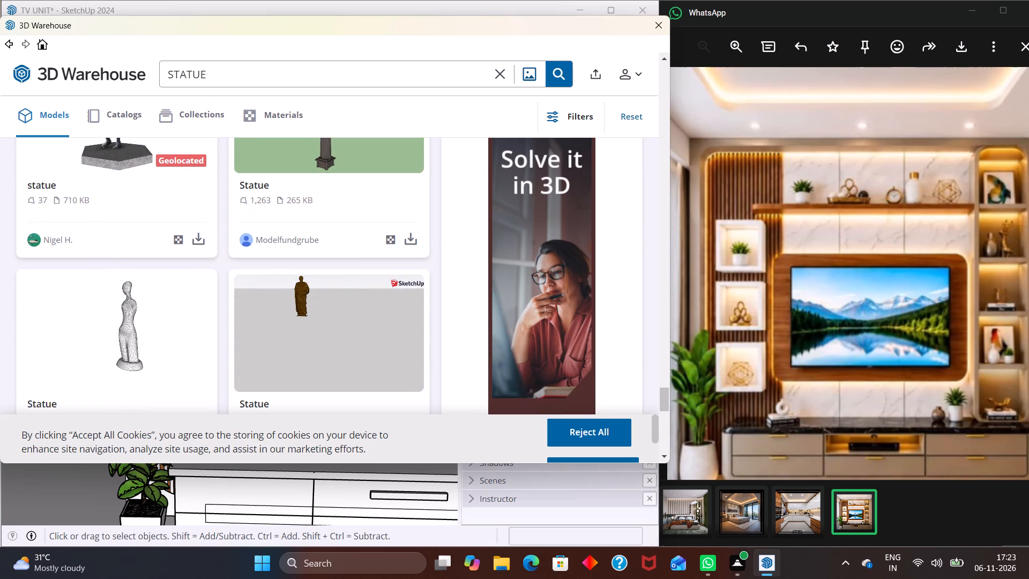
# Search 3D Warehouse for STATUE COLOURS and look through the results for a suitable coloured ornament.
pyautogui.click(228, 79)
pyautogui.press('space')
pyautogui.write('COLOU')
pyautogui.write('RS')
pyautogui.press('Return')
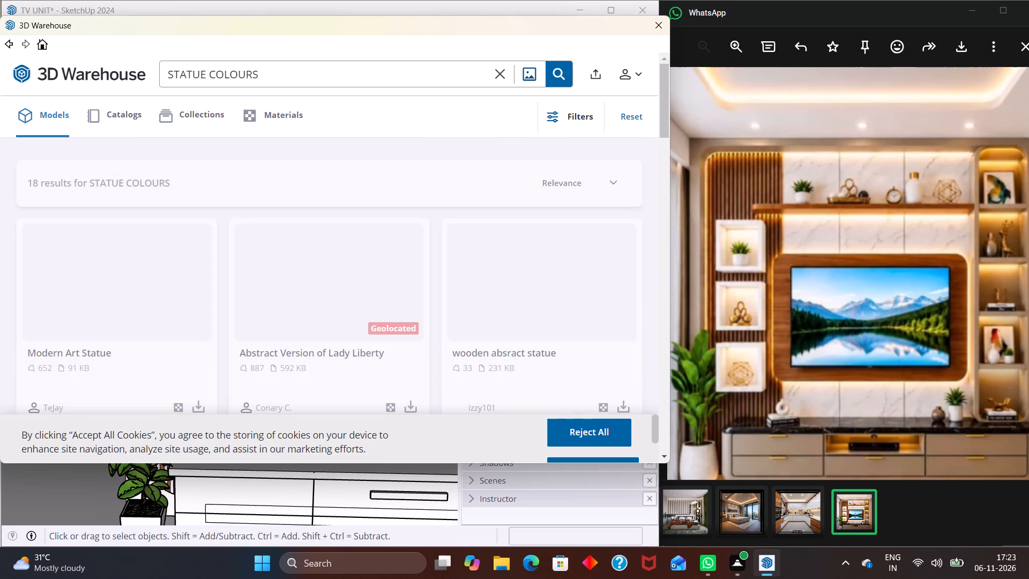
pyautogui.scroll(-3, 376, 229)
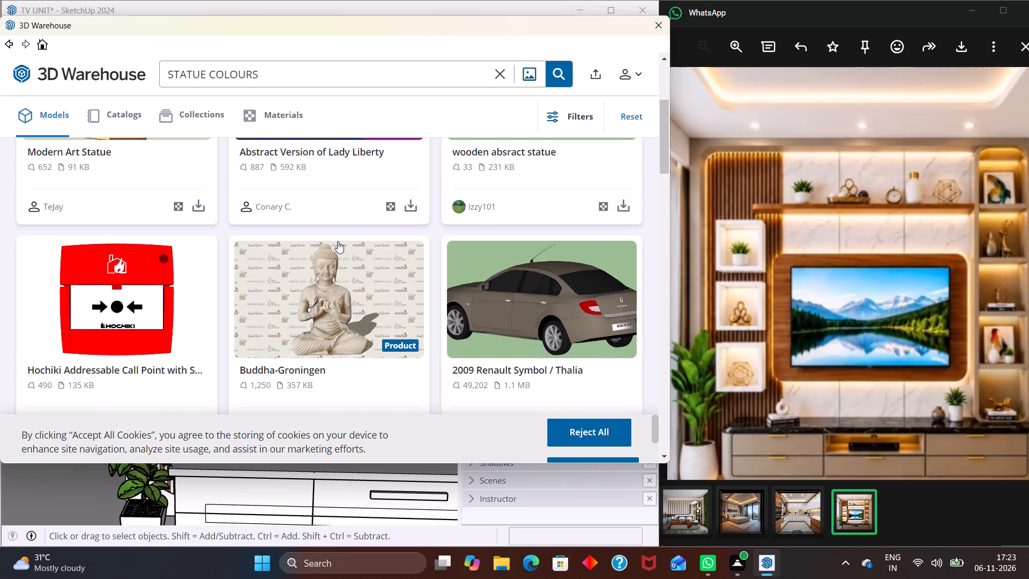
pyautogui.scroll(3, 338, 241)
pyautogui.scroll(-8, 342, 238)
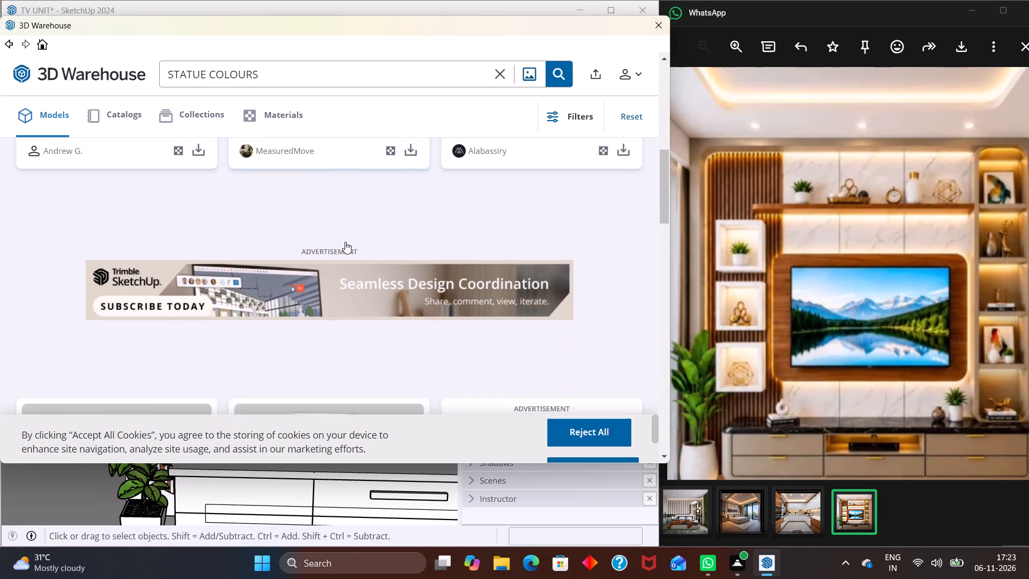
pyautogui.scroll(-9, 345, 242)
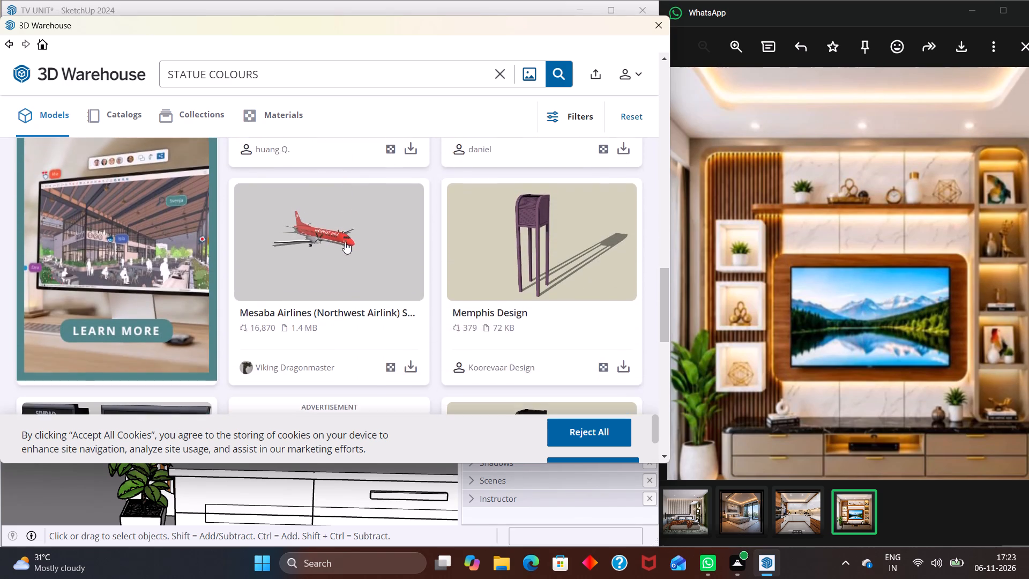
pyautogui.scroll(-8, 345, 242)
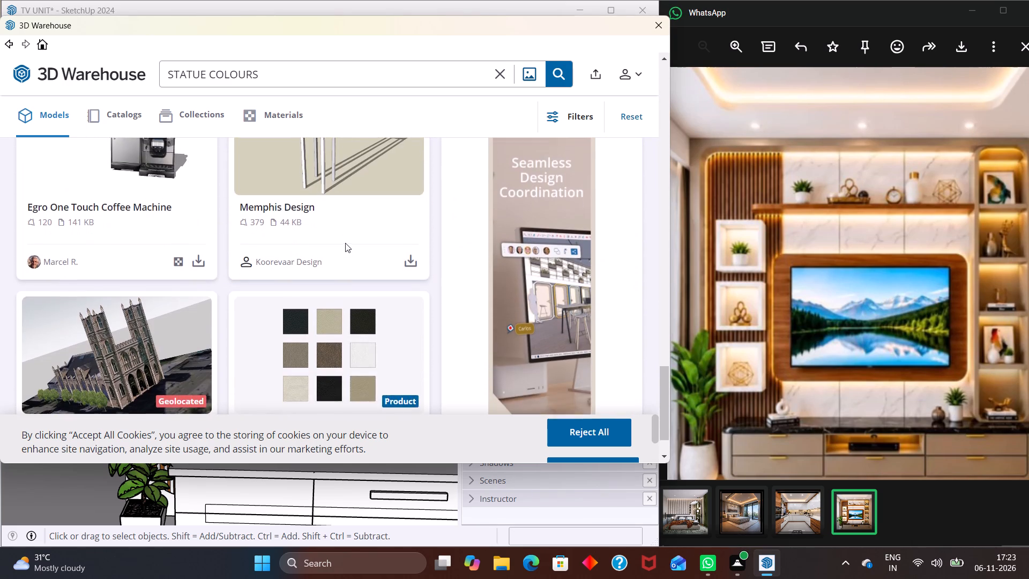
pyautogui.scroll(-5, 345, 243)
# Search 3D Warehouse for STATUE CICRLE, replacing the word COLOURS in the search term.
pyautogui.click(293, 81)
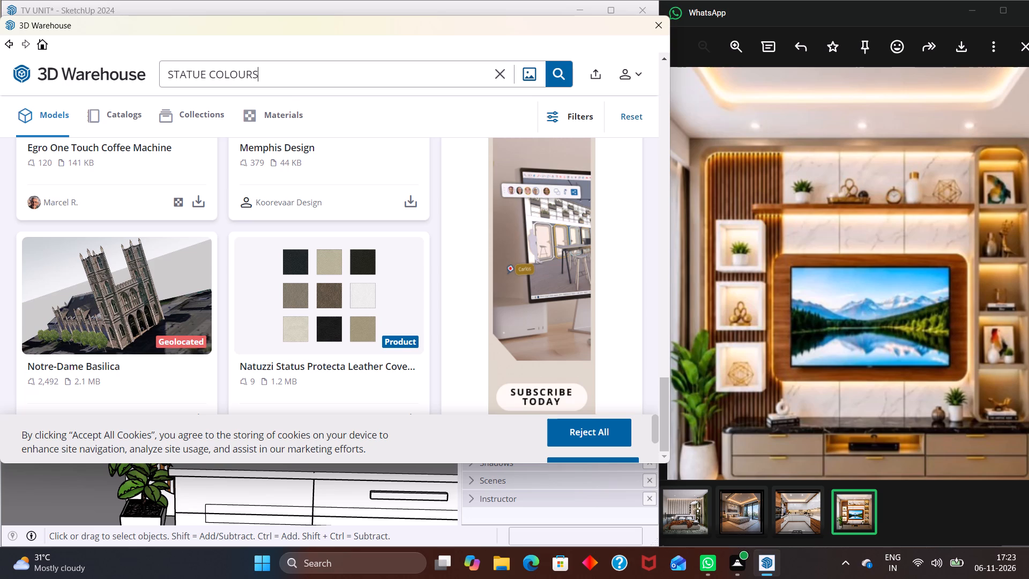
pyautogui.press('BackSpace')
pyautogui.press('BackSpace')
pyautogui.press('BackSpace')
pyautogui.press('BackSpace')
pyautogui.press('BackSpace')
pyautogui.press('BackSpace')
pyautogui.press('BackSpace')
pyautogui.write('CICRLE')
pyautogui.press('Return')
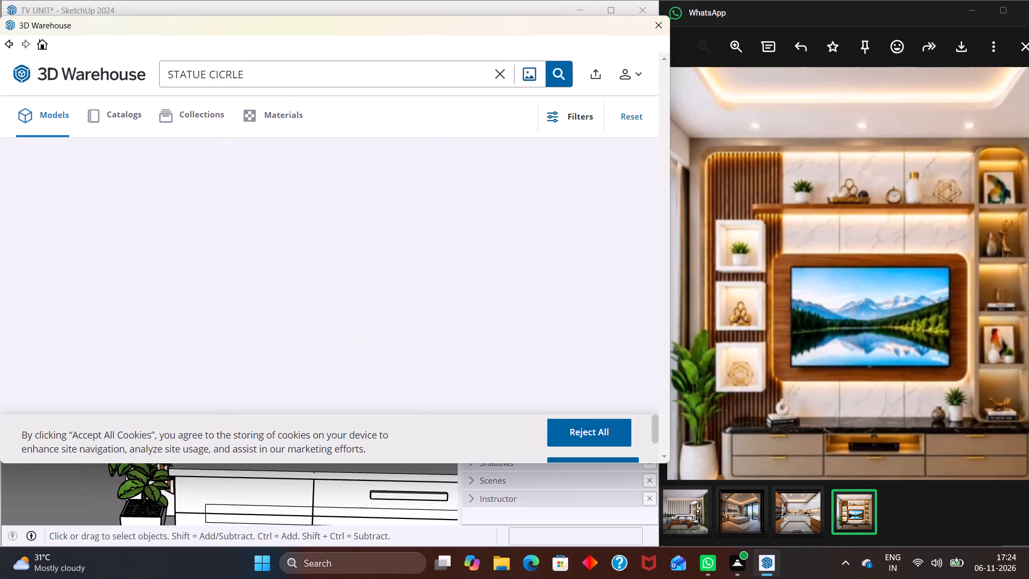
# Change the second word of the search term to CIRCELE and search again.
pyautogui.click(245, 78)
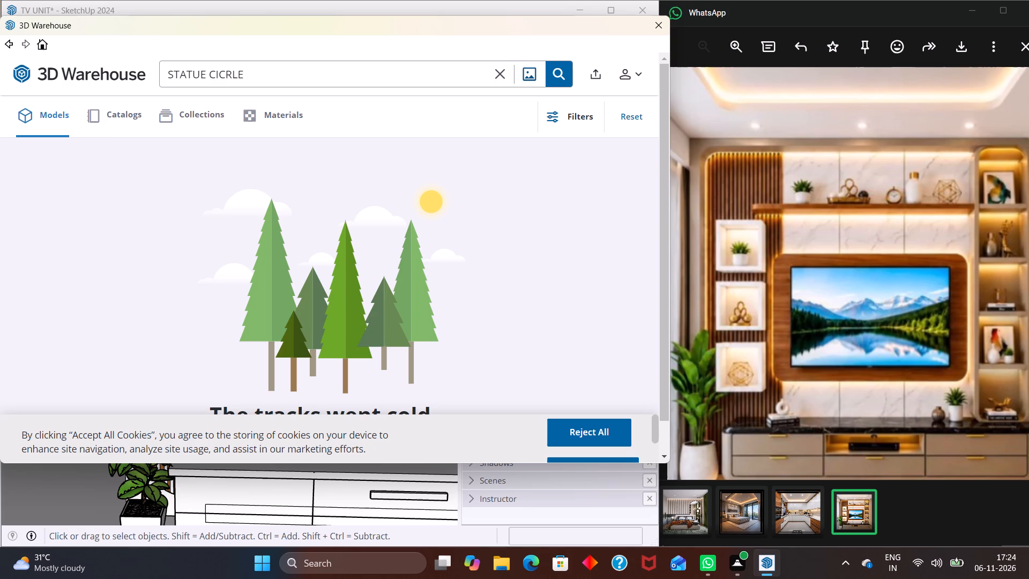
pyautogui.press('BackSpace')
pyautogui.press('BackSpace')
pyautogui.press('BackSpace')
pyautogui.press('BackSpace')
pyautogui.write('RCELE')
pyautogui.press('Return')
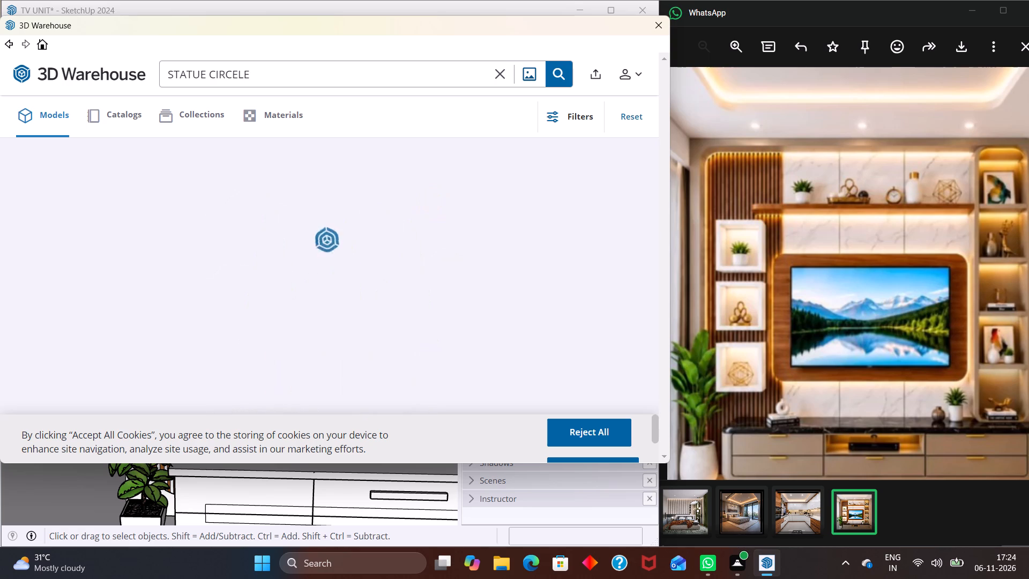
# Shorten the search term to STATUE alone and run the search again.
pyautogui.click(401, 70)
pyautogui.press('BackSpace')
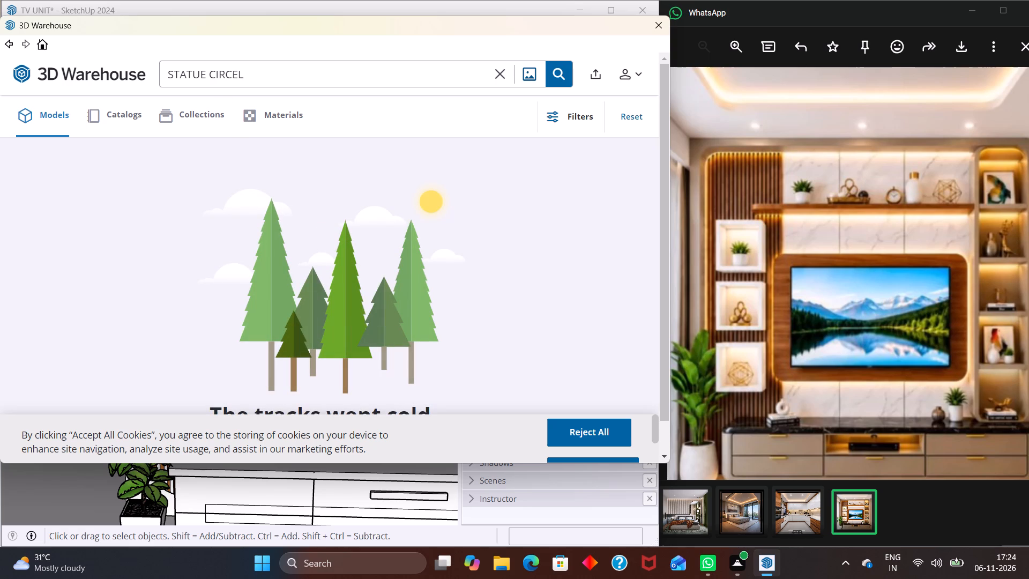
pyautogui.press('BackSpace')
pyautogui.press('BackSpace')
pyautogui.press('BackSpace')
pyautogui.press('BackSpace')
pyautogui.press('BackSpace')
pyautogui.press('BackSpace')
pyautogui.press('Return')
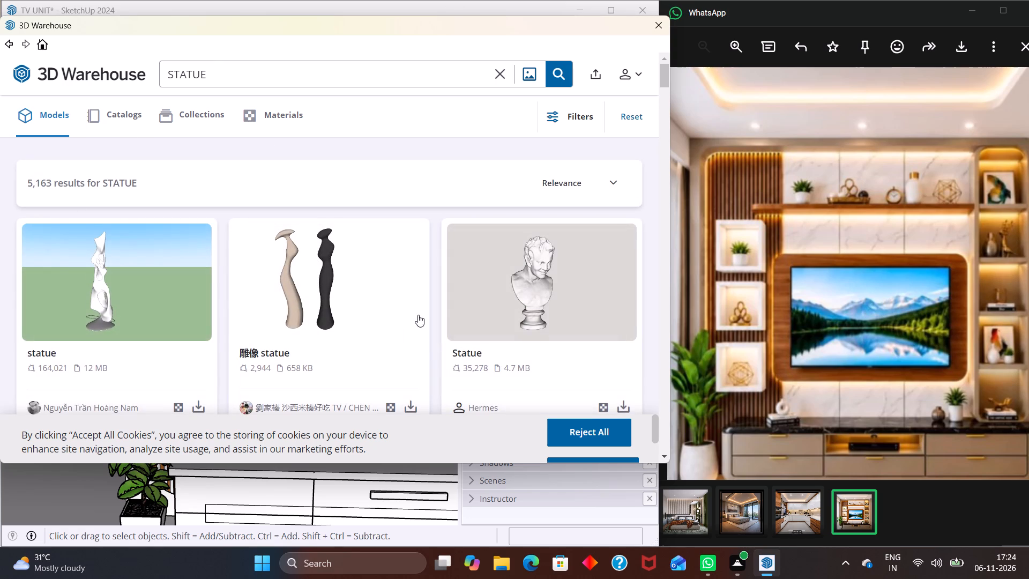
# Find the 7.5 MB "Statue" model of a red branching coral on a white base and import it into the model.
pyautogui.scroll(-4, 418, 315)
pyautogui.scroll(-7, 255, 294)
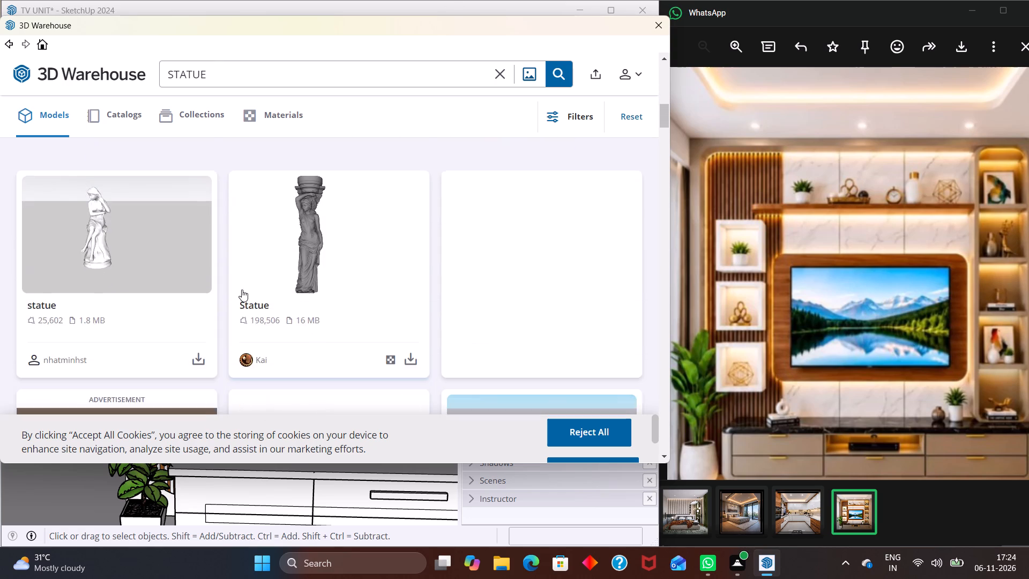
pyautogui.scroll(-10, 243, 289)
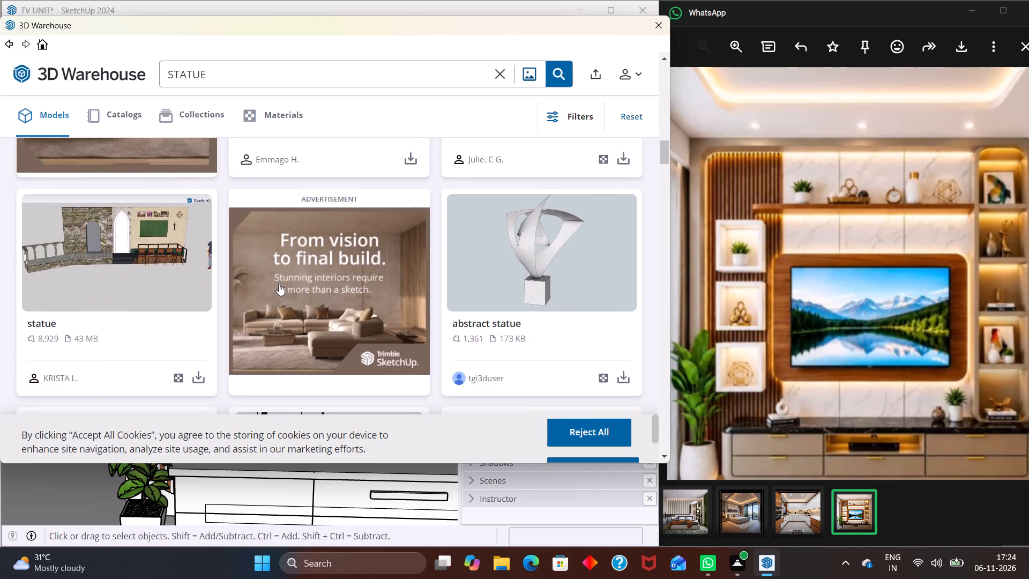
pyautogui.scroll(-1, 279, 284)
pyautogui.scroll(-11, 326, 278)
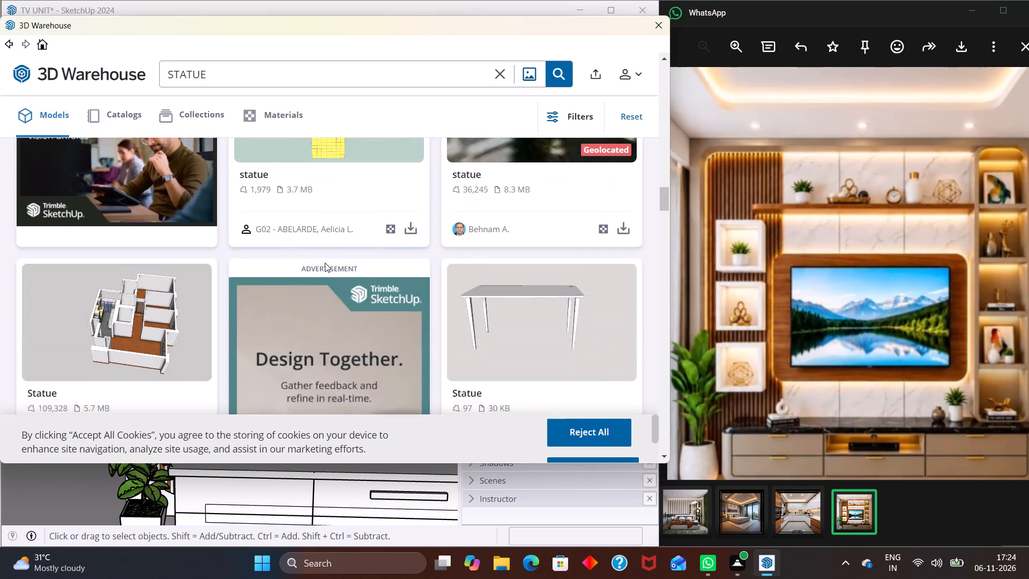
pyautogui.scroll(-5, 325, 263)
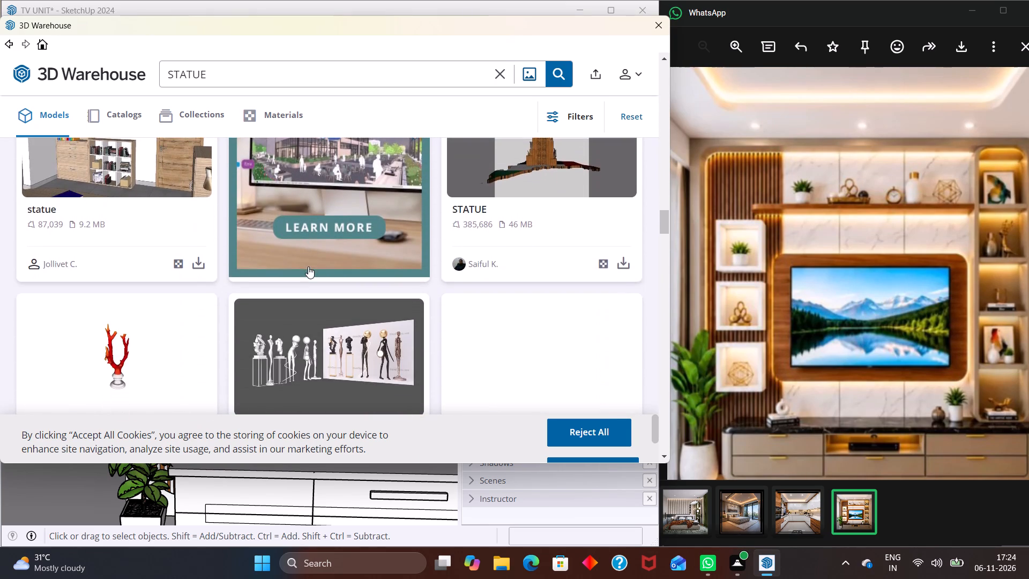
pyautogui.scroll(-3, 308, 266)
pyautogui.scroll(1, 141, 220)
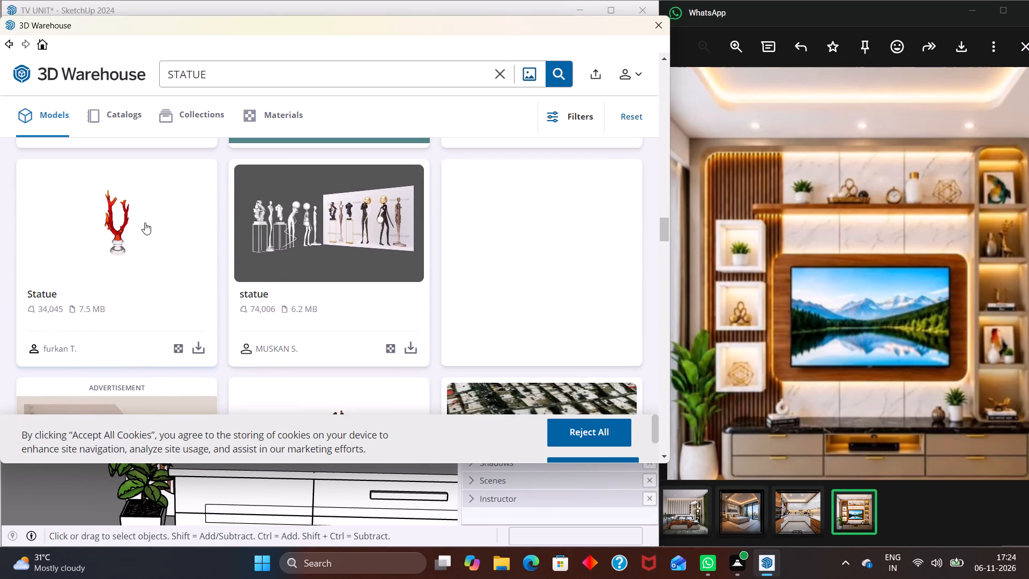
pyautogui.scroll(-1, 146, 223)
pyautogui.scroll(-1, 193, 278)
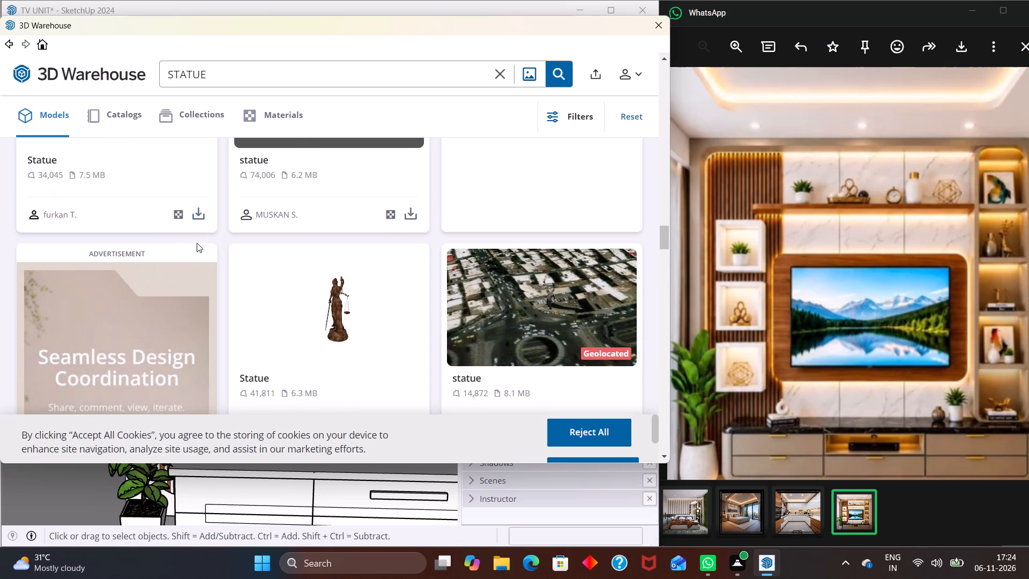
pyautogui.click(200, 216)
pyautogui.click(281, 253)
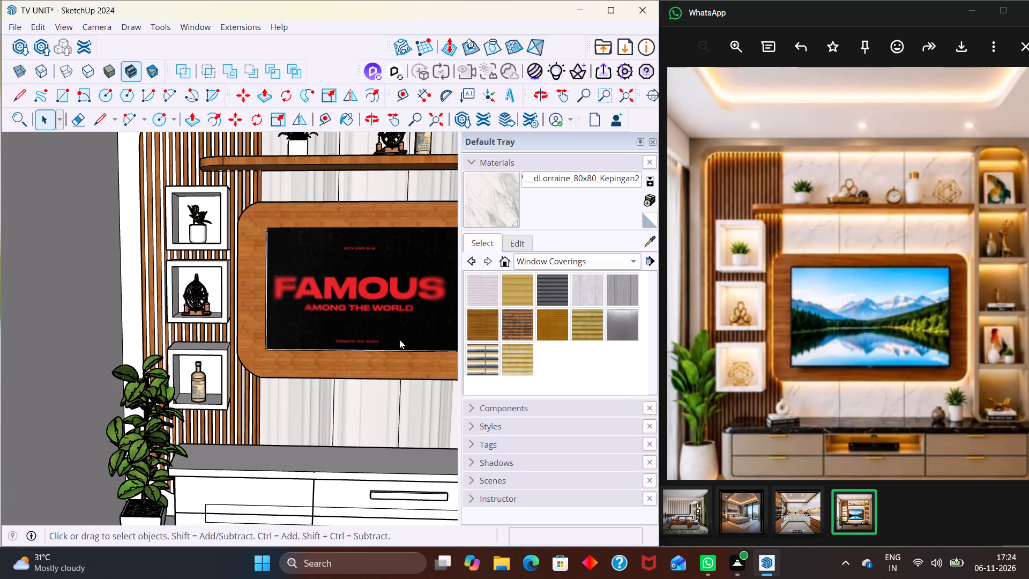
# Place the red coral statue in the arched unit's compartment below the two bottles, standing on its shelf.
pyautogui.click(446, 322)
pyautogui.scroll(-3, 310, 288)
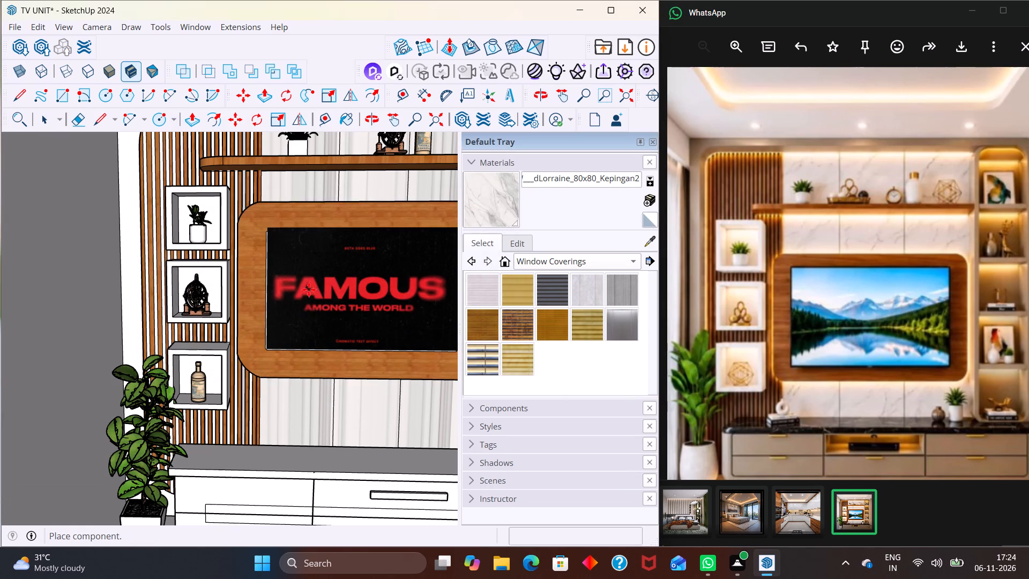
pyautogui.scroll(-1, 309, 289)
pyautogui.scroll(-4, 183, 345)
pyautogui.scroll(4, 420, 311)
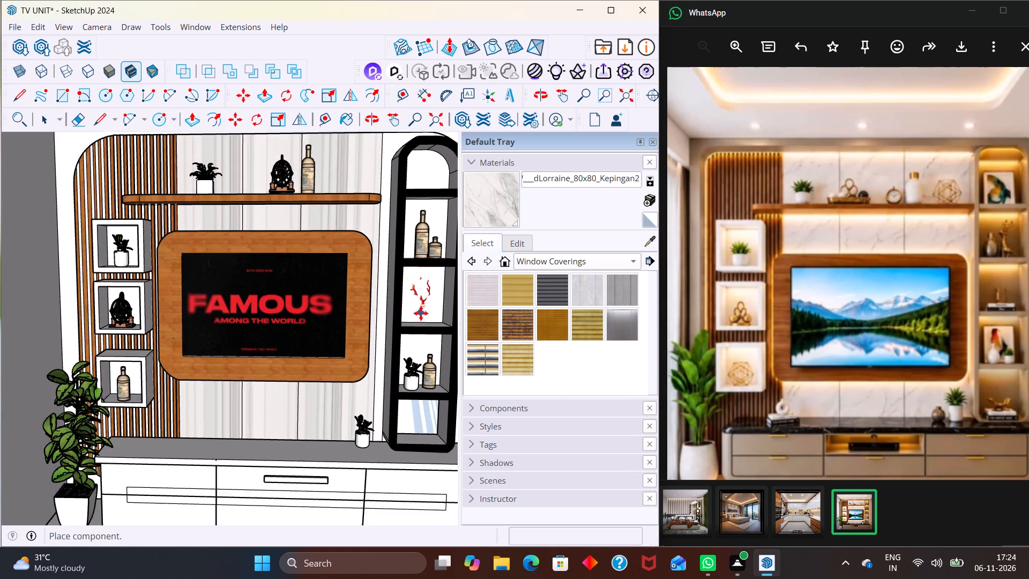
pyautogui.scroll(5, 421, 313)
pyautogui.moveTo(392, 353); pyautogui.dragTo(361, 398, button='middle')
pyautogui.moveTo(394, 368); pyautogui.dragTo(286, 345, button='middle')
pyautogui.scroll(-5, 312, 328)
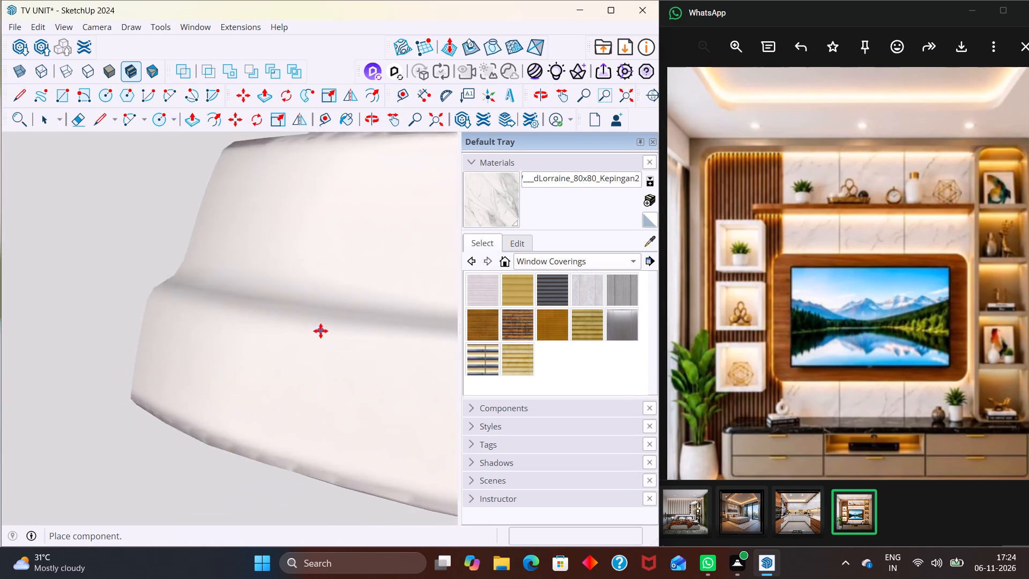
pyautogui.scroll(-3, 320, 331)
pyautogui.hotkey('shift', 'z')
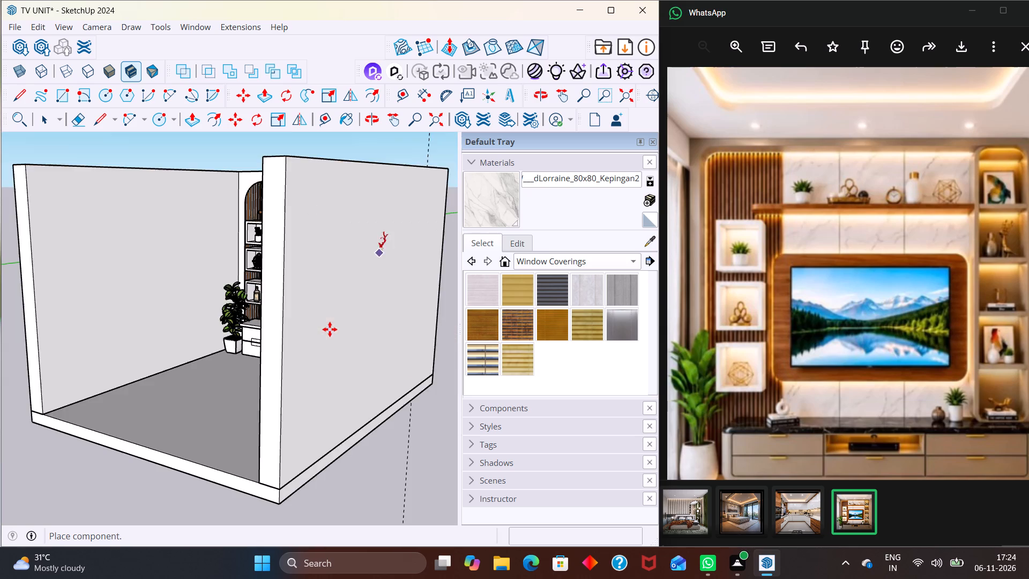
pyautogui.scroll(-3, 315, 337)
pyautogui.moveTo(277, 375); pyautogui.dragTo(345, 399, button='middle')
pyautogui.scroll(3, 347, 397)
pyautogui.moveTo(327, 303); pyautogui.dragTo(385, 351, button='middle')
pyautogui.scroll(5, 373, 227)
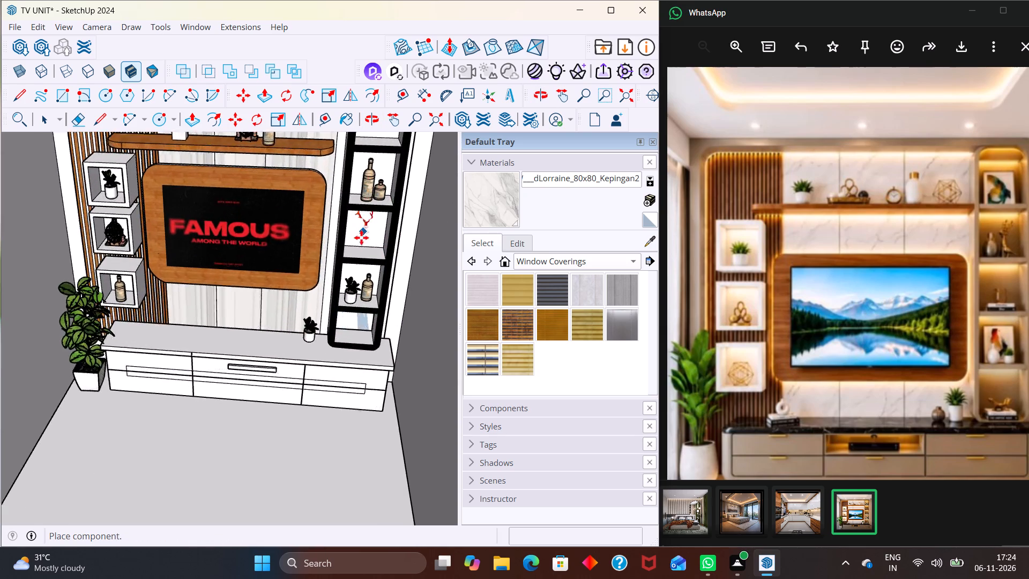
pyautogui.scroll(9, 361, 237)
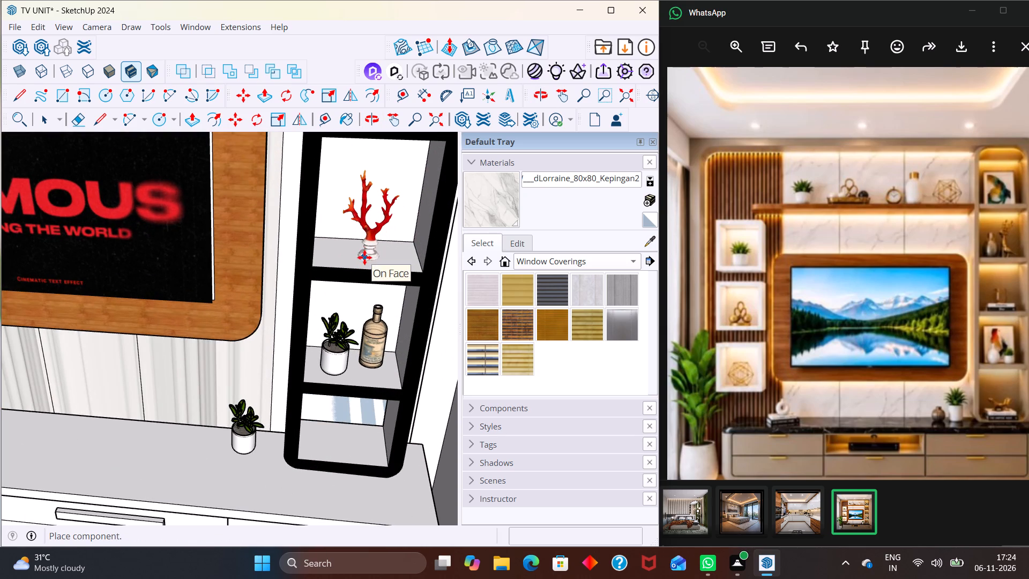
pyautogui.click(364, 257)
pyautogui.scroll(-11, 354, 243)
pyautogui.press('space')
# Inspect the placed coral statue and the surrounding TV unit from several distances and angles.
pyautogui.scroll(-5, 380, 240)
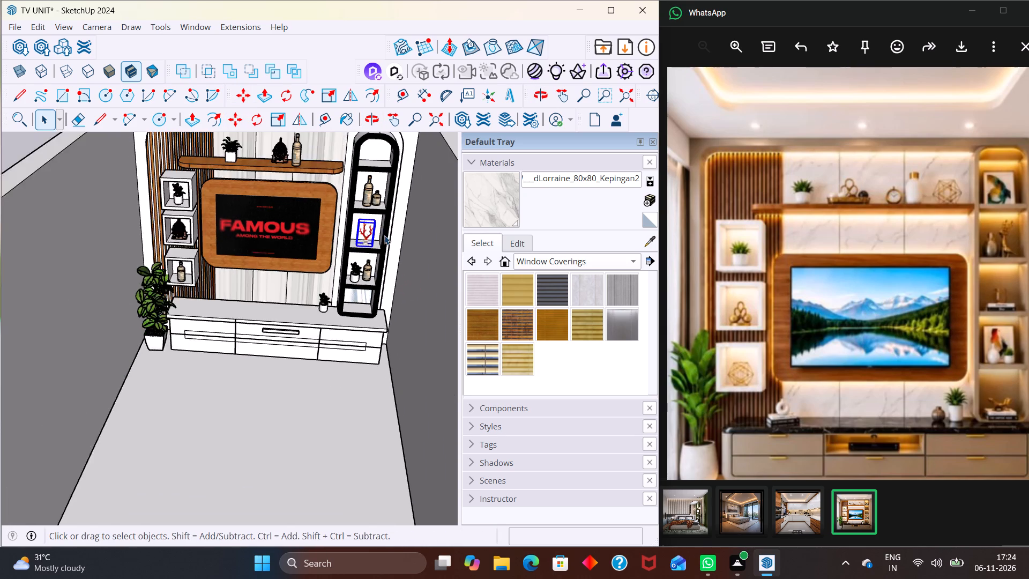
pyautogui.click(355, 383)
pyautogui.moveTo(338, 356); pyautogui.dragTo(277, 329, button='middle')
pyautogui.scroll(-5, 279, 329)
pyautogui.click(402, 365)
pyautogui.moveTo(255, 304); pyautogui.dragTo(310, 279, button='middle')
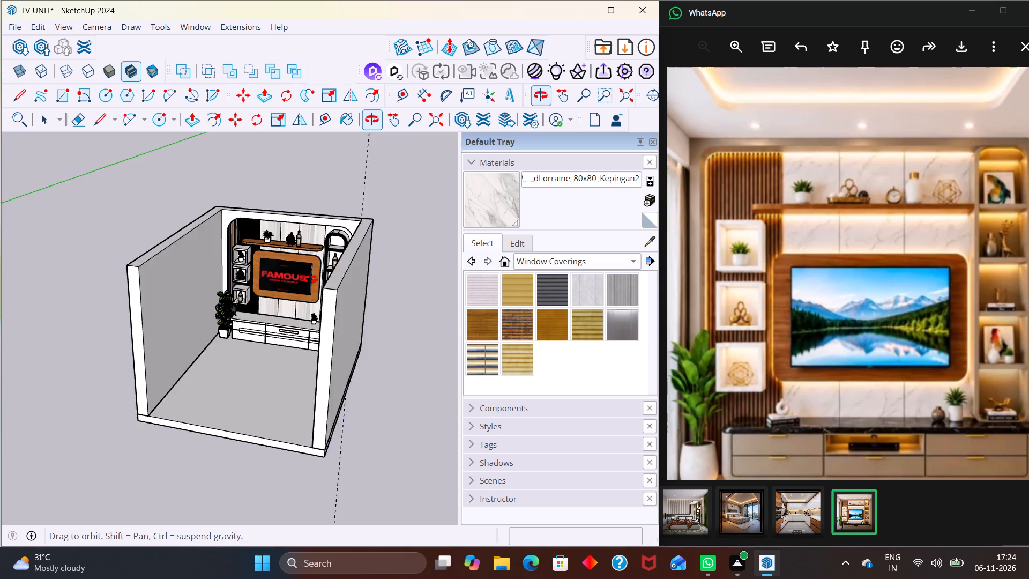
pyautogui.moveTo(310, 279); pyautogui.dragTo(359, 221, button='middle')
pyautogui.scroll(10, 359, 221)
pyautogui.scroll(3, 346, 288)
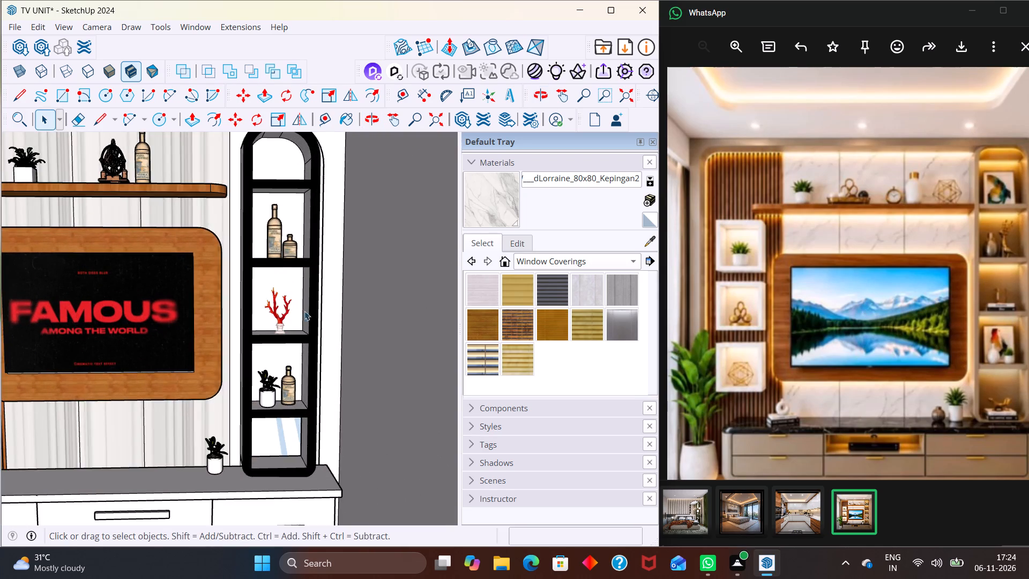
pyautogui.moveTo(302, 314); pyautogui.dragTo(271, 318, button='middle')
pyautogui.scroll(13, 282, 318)
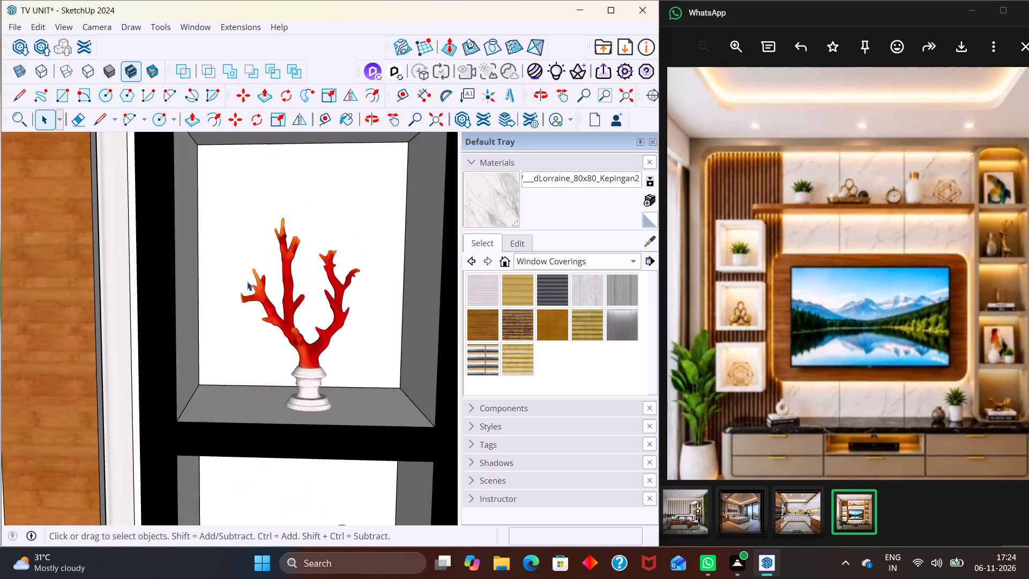
pyautogui.scroll(-13, 248, 282)
pyautogui.moveTo(274, 351); pyautogui.dragTo(280, 337, button='middle')
pyautogui.scroll(2, 278, 336)
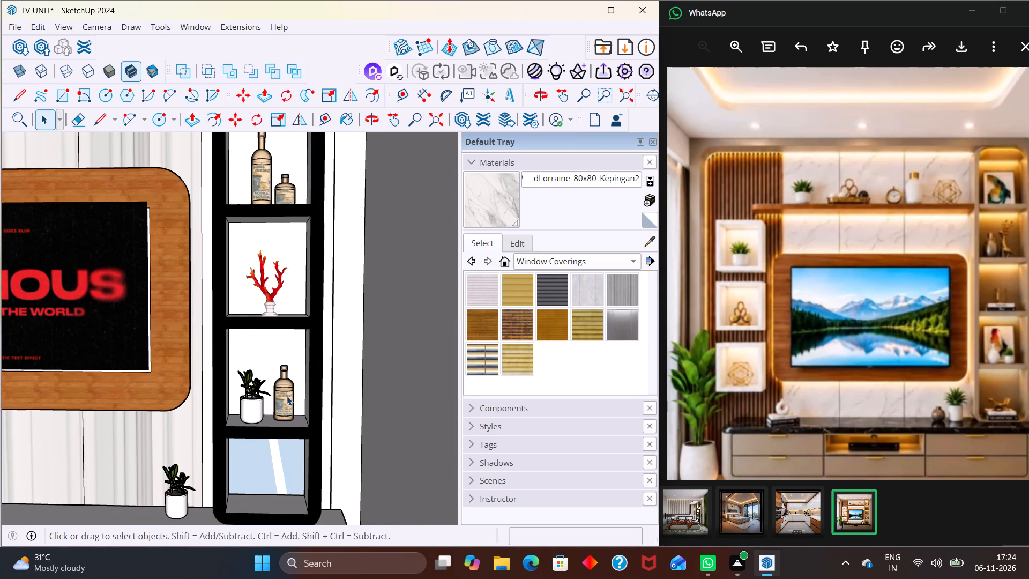
pyautogui.scroll(-6, 270, 339)
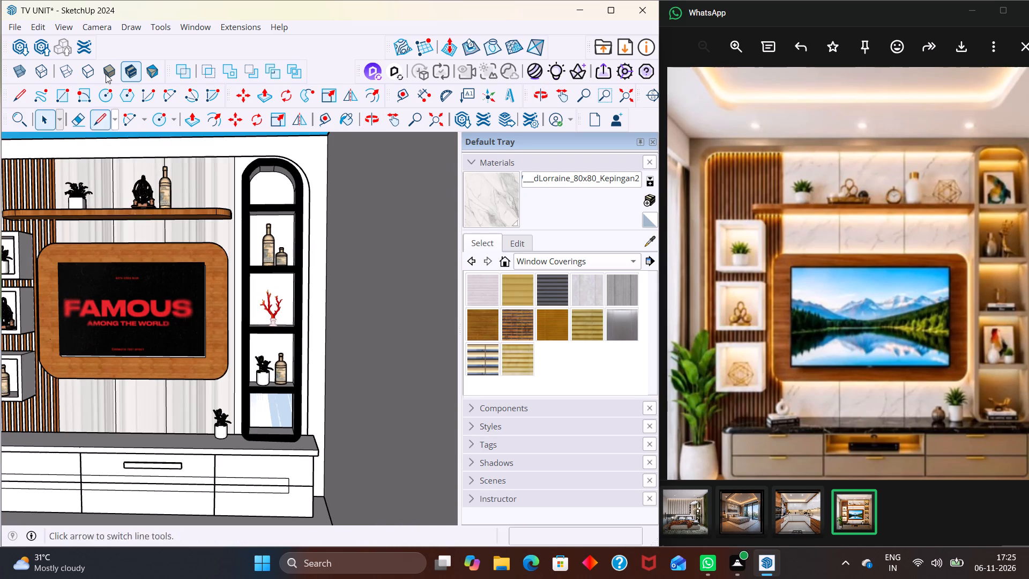
# Reopen 3D Warehouse and search for PLATE STATUE.
pyautogui.click(23, 46)
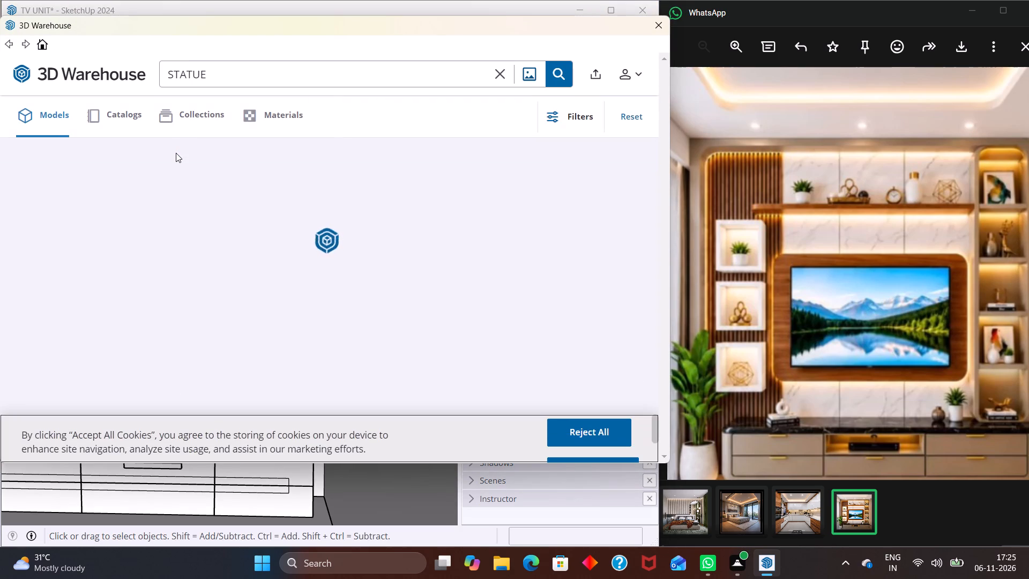
pyautogui.click(166, 69)
pyautogui.write('PLATE')
pyautogui.press('space')
pyautogui.press('Return')
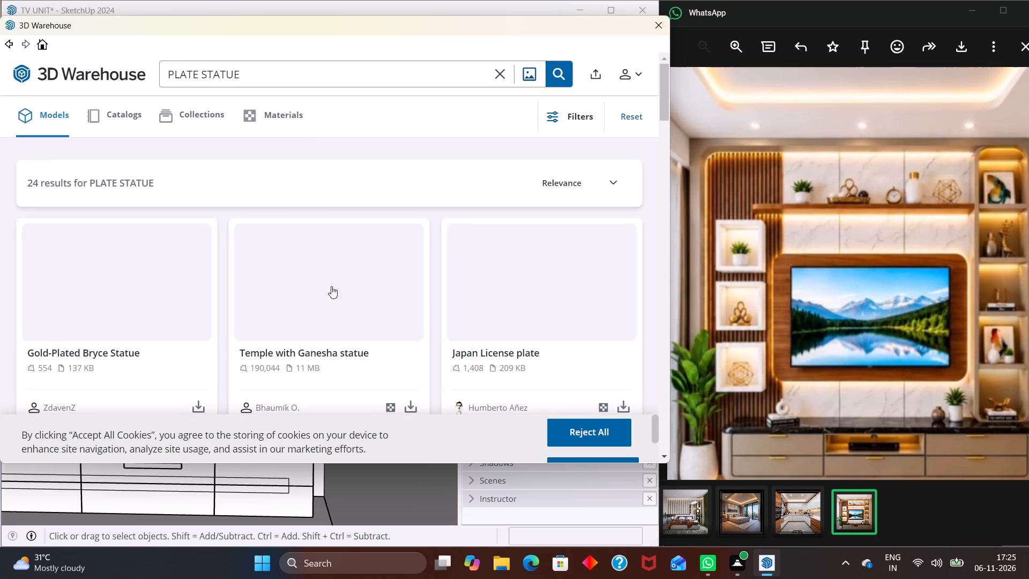
# Look through the PLATE STATUE results for an ornament that suits the reference picture.
pyautogui.scroll(-4, 333, 256)
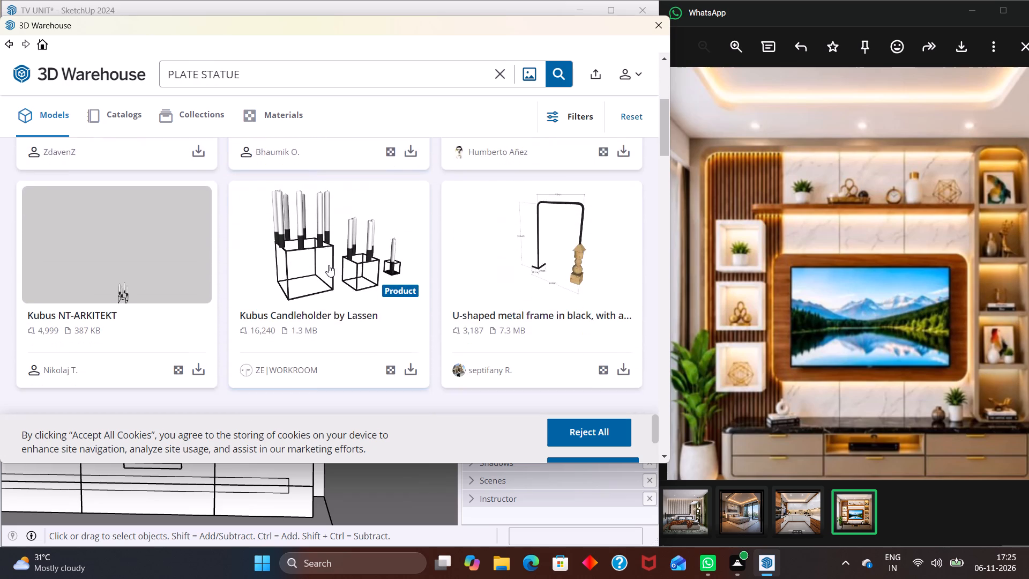
pyautogui.scroll(-6, 329, 265)
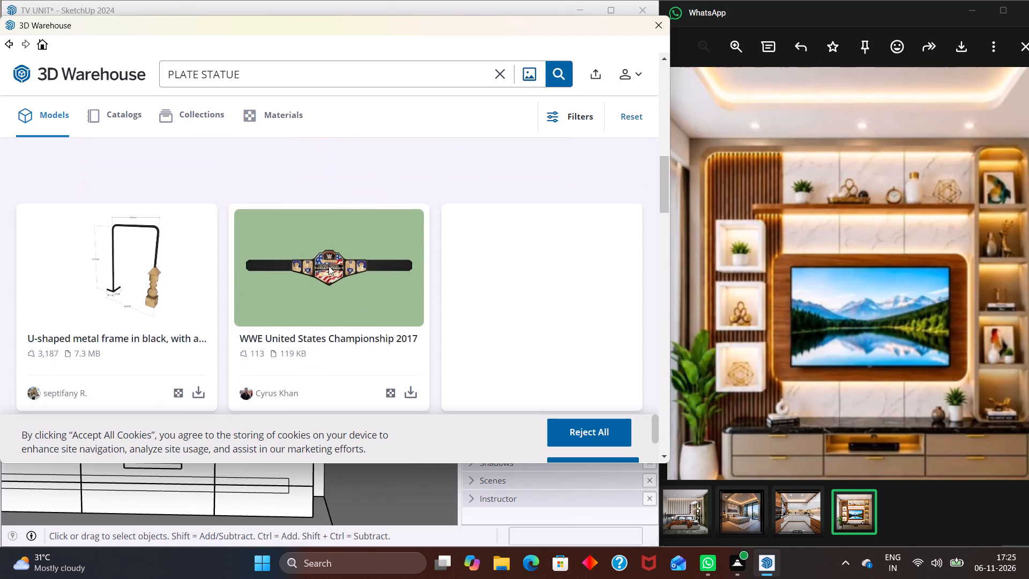
pyautogui.scroll(-7, 329, 266)
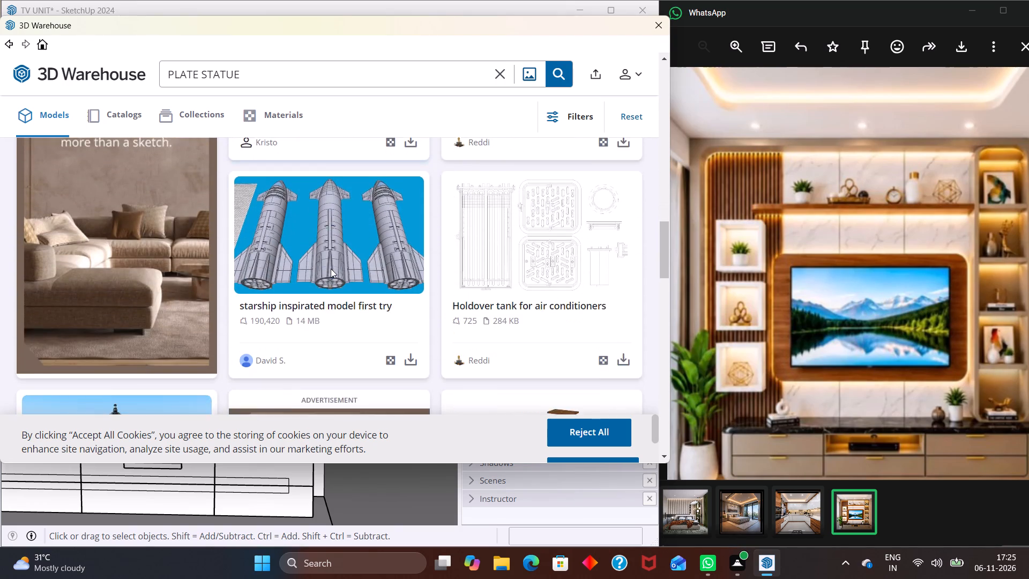
pyautogui.scroll(-8, 331, 269)
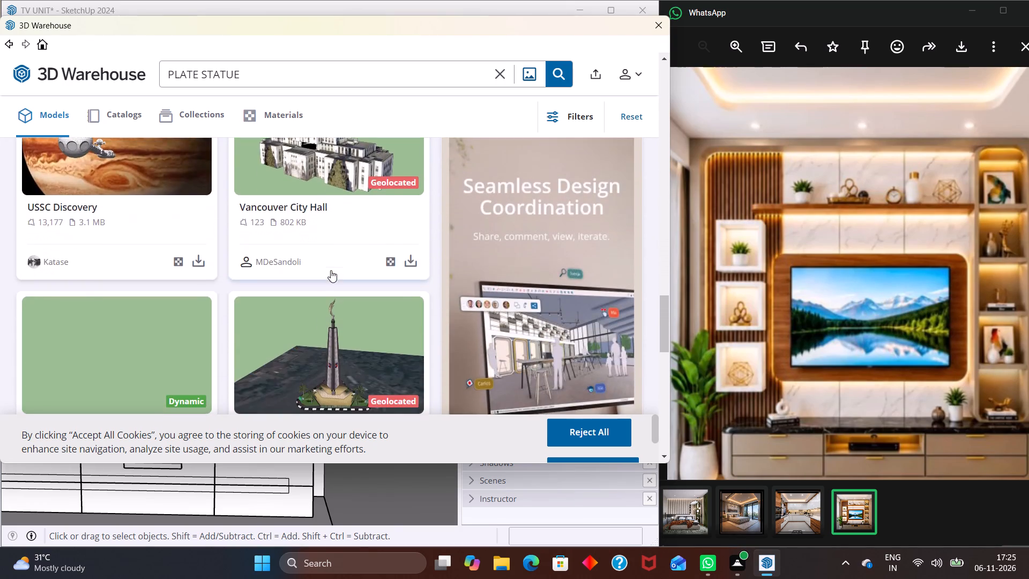
pyautogui.scroll(-9, 331, 270)
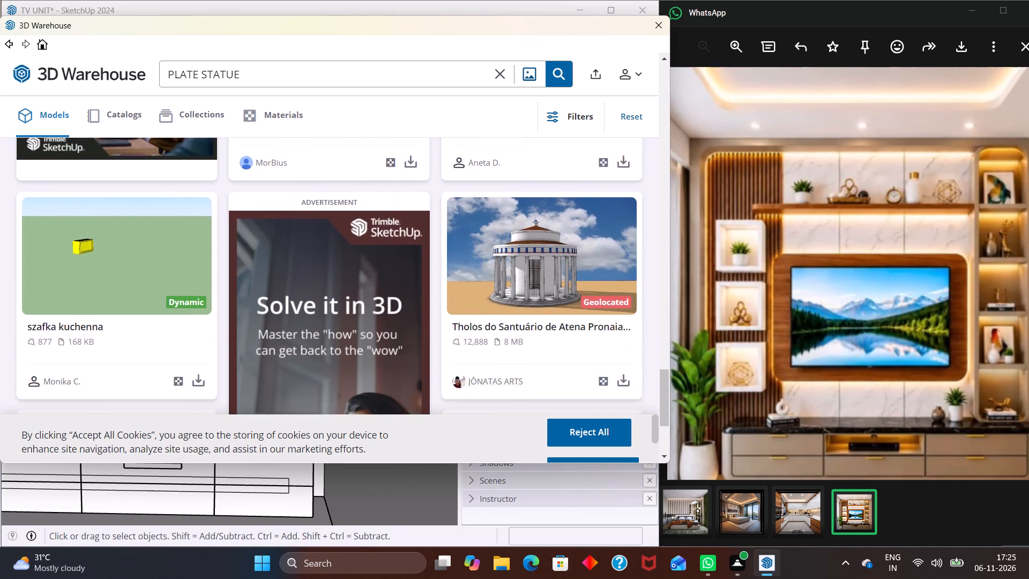
pyautogui.scroll(-7, 331, 271)
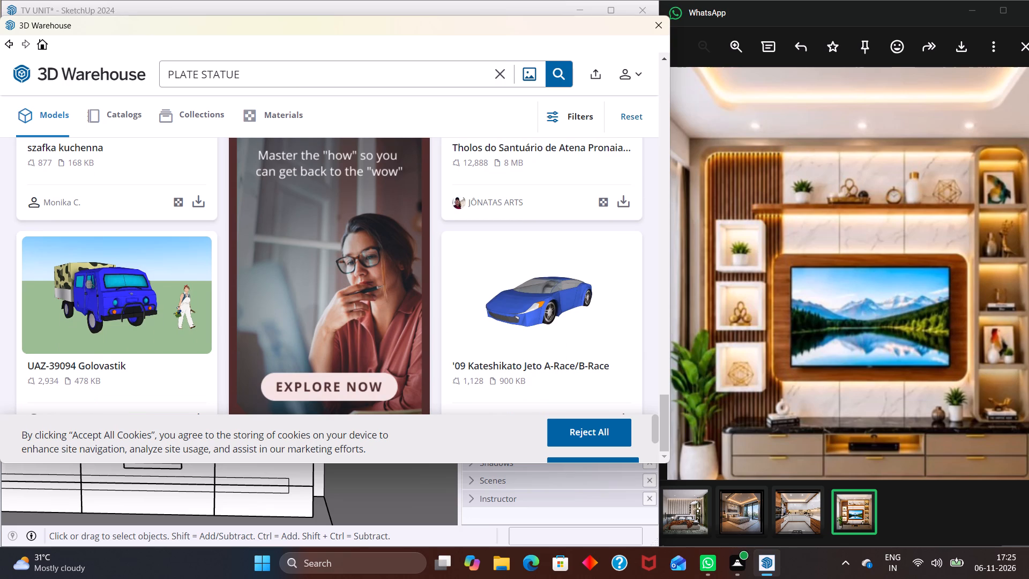
# Replace the word PLATE with NEW in the search term and search for NEW STATUE.
pyautogui.click(196, 74)
pyautogui.press('BackSpace')
pyautogui.press('BackSpace')
pyautogui.press('BackSpace')
pyautogui.press('BackSpace')
pyautogui.press('BackSpace')
pyautogui.press('BackSpace')
pyautogui.press('BackSpace')
pyautogui.press('BackSpace')
pyautogui.press('BackSpace')
pyautogui.press('BackSpace')
pyautogui.write('NEW')
pyautogui.press('Return')
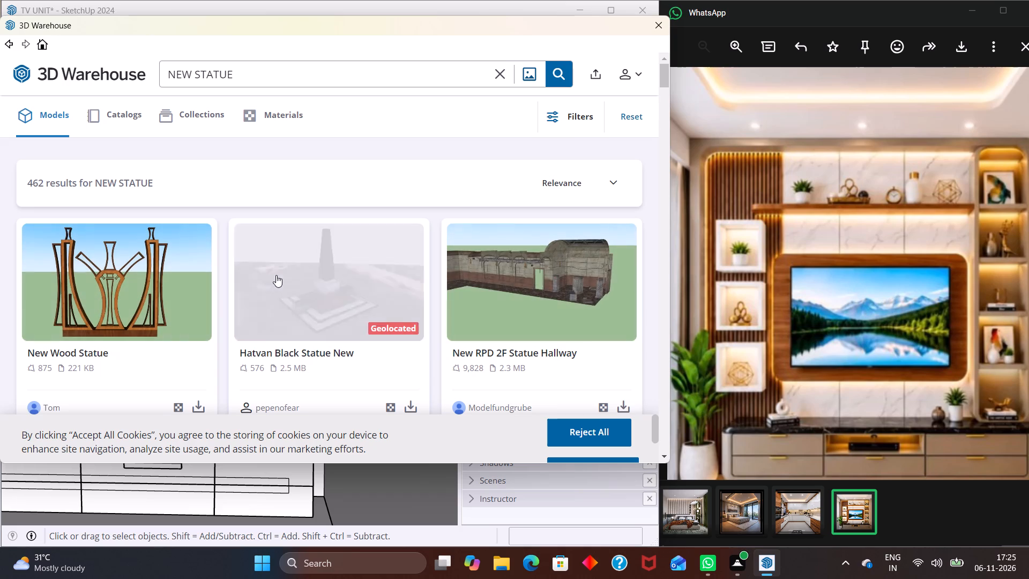
# Look through the NEW STATUE results for a suitable shelf ornament.
pyautogui.scroll(-7, 272, 272)
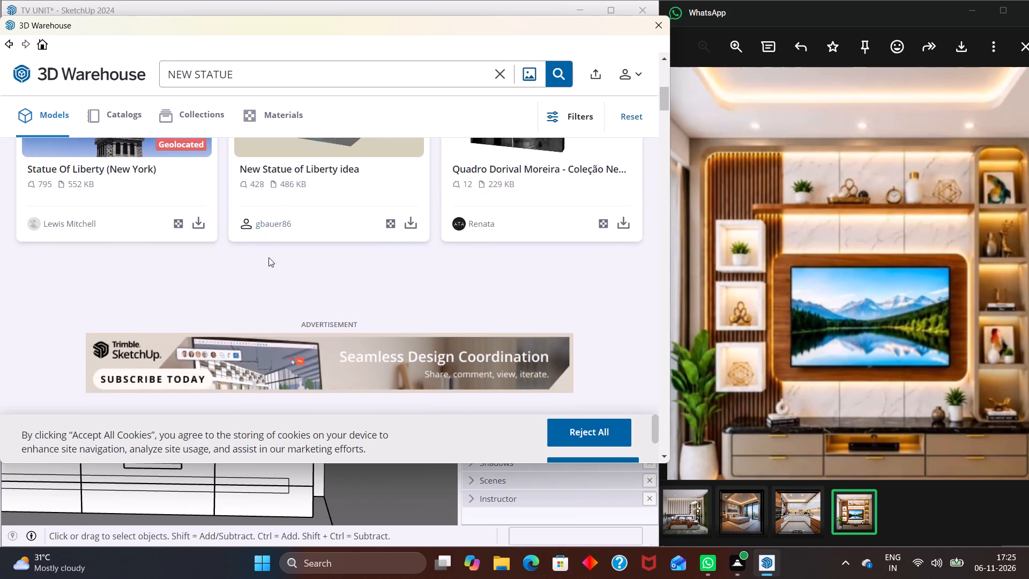
pyautogui.scroll(-9, 269, 257)
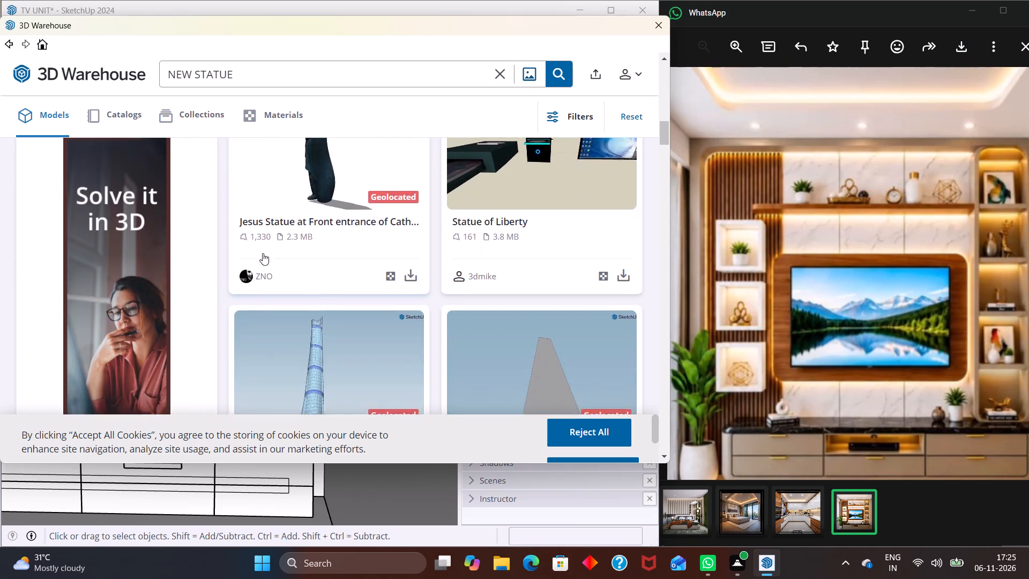
pyautogui.scroll(-4, 263, 253)
# Clear the search term and search 3D Warehouse for DAIGRAM.
pyautogui.click(194, 75)
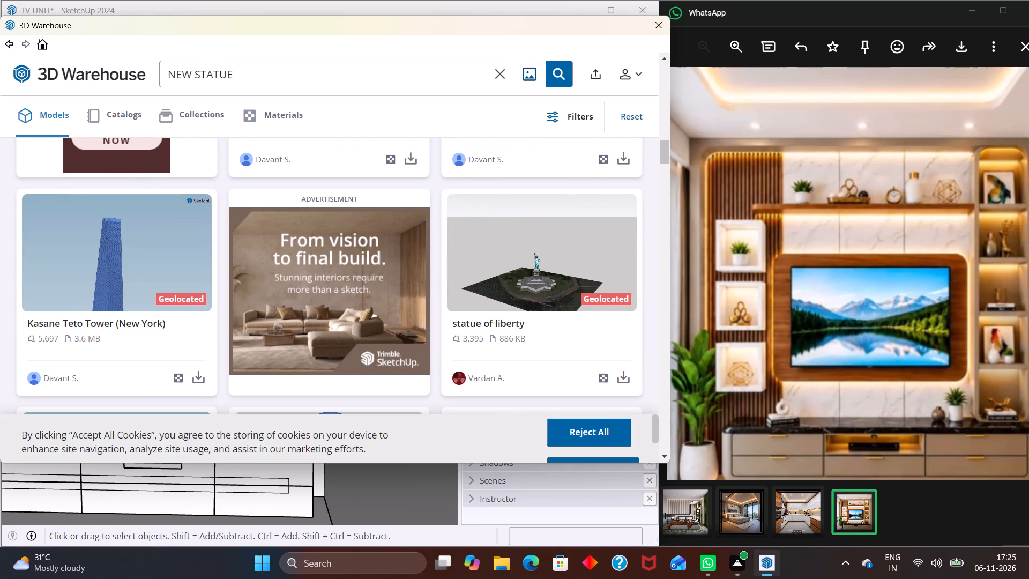
pyautogui.press('BackSpace')
pyautogui.press('BackSpace')
pyautogui.press('BackSpace')
pyautogui.press('BackSpace')
pyautogui.press('BackSpace')
pyautogui.press('BackSpace')
pyautogui.doubleClick(231, 72)
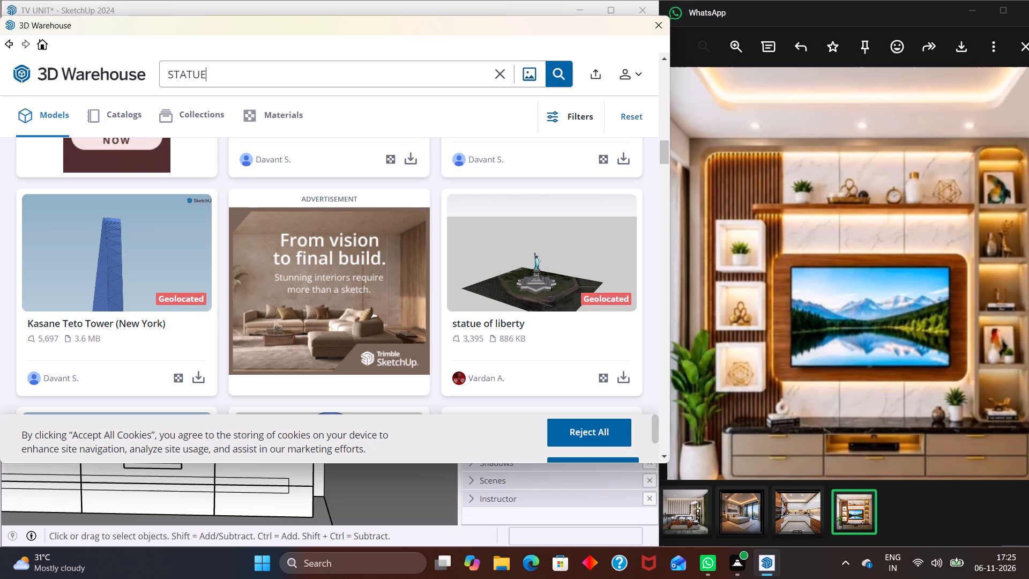
pyautogui.press('BackSpace')
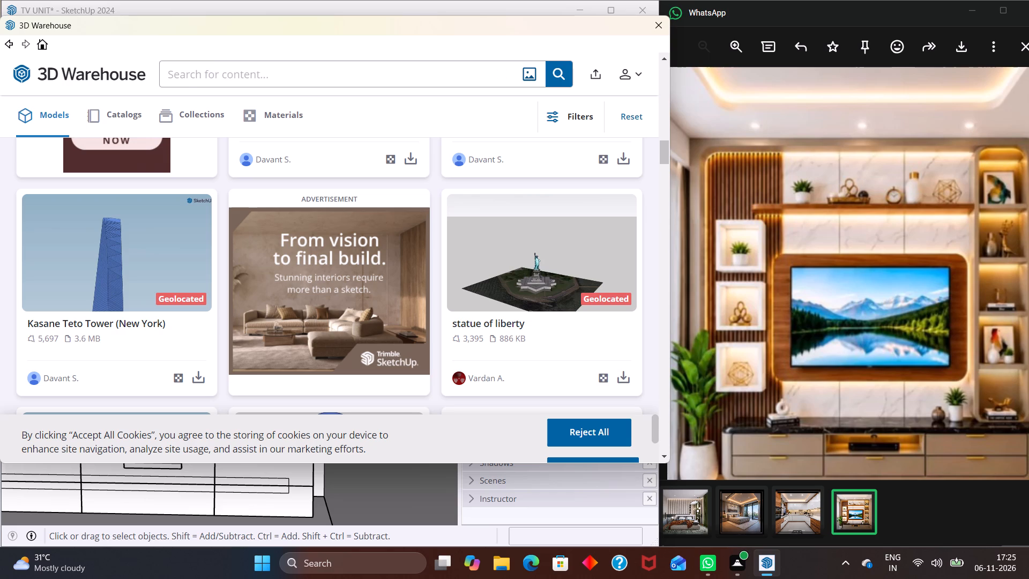
pyautogui.write('DAIGRAM')
pyautogui.press('Return')
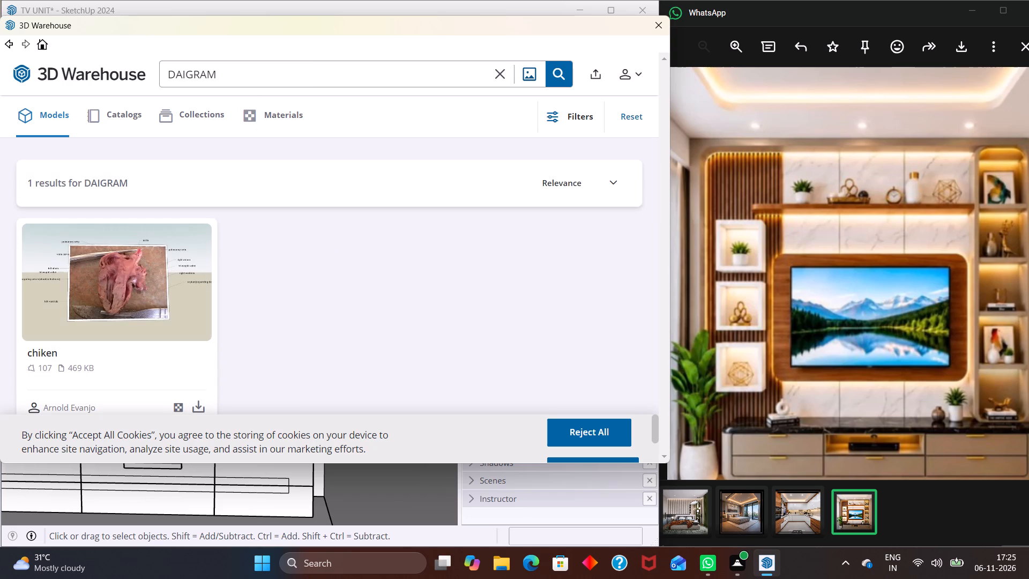
# Add the word STATUE to the search term and search for DAIGRAM STATUE.
pyautogui.click(241, 79)
pyautogui.press('space')
pyautogui.write('STA')
pyautogui.write('TUE')
pyautogui.press('Return')
# Replace the whole search term with DAIMOND and run the search.
pyautogui.click(225, 77)
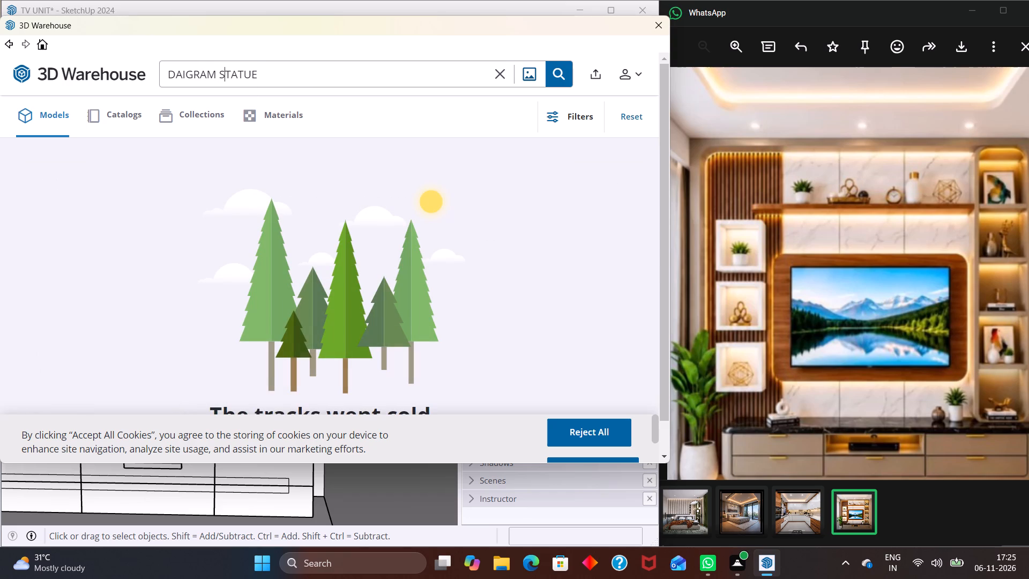
pyautogui.click(268, 75)
pyautogui.press('BackSpace')
pyautogui.press('BackSpace')
pyautogui.press('BackSpace')
pyautogui.press('BackSpace')
pyautogui.press('BackSpace')
pyautogui.press('BackSpace')
pyautogui.press('BackSpace')
pyautogui.press('BackSpace')
pyautogui.press('BackSpace')
pyautogui.press('BackSpace')
pyautogui.press('BackSpace')
pyautogui.press('BackSpace')
pyautogui.press('BackSpace')
pyautogui.press('BackSpace')
pyautogui.press('BackSpace')
pyautogui.press('BackSpace')
pyautogui.press('BackSpace')
pyautogui.press('BackSpace')
pyautogui.press('BackSpace')
pyautogui.press('BackSpace')
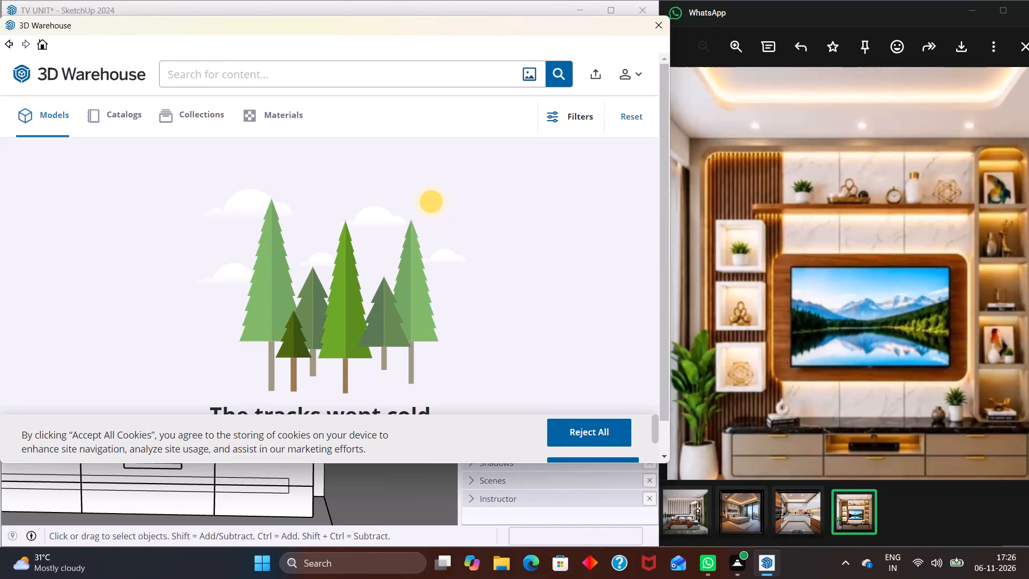
pyautogui.write('DAIMOND')
pyautogui.press('Return')
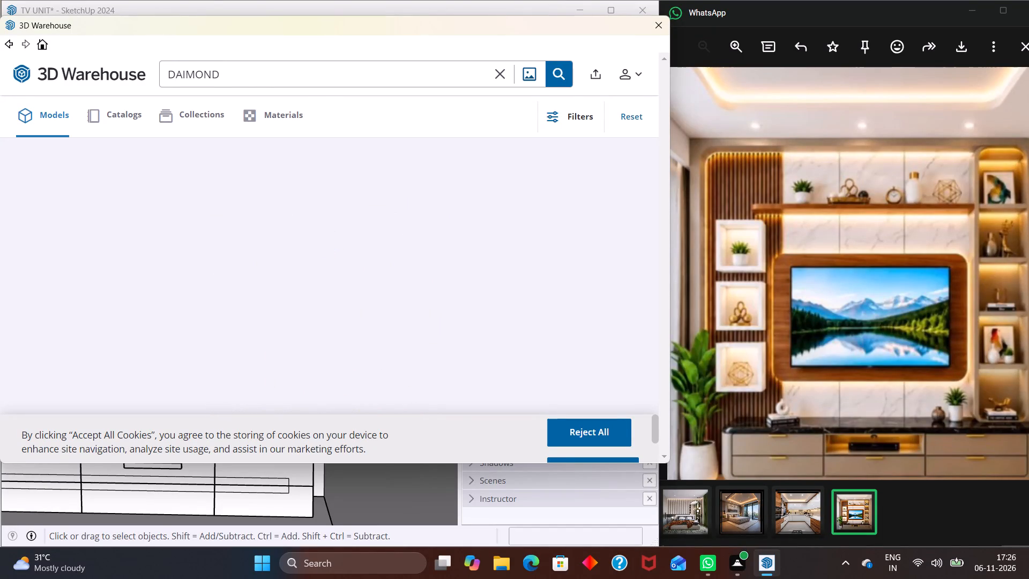
# Look through the DAIMOND search results for a geometric ornament like the one in the reference picture.
pyautogui.scroll(-1, 293, 219)
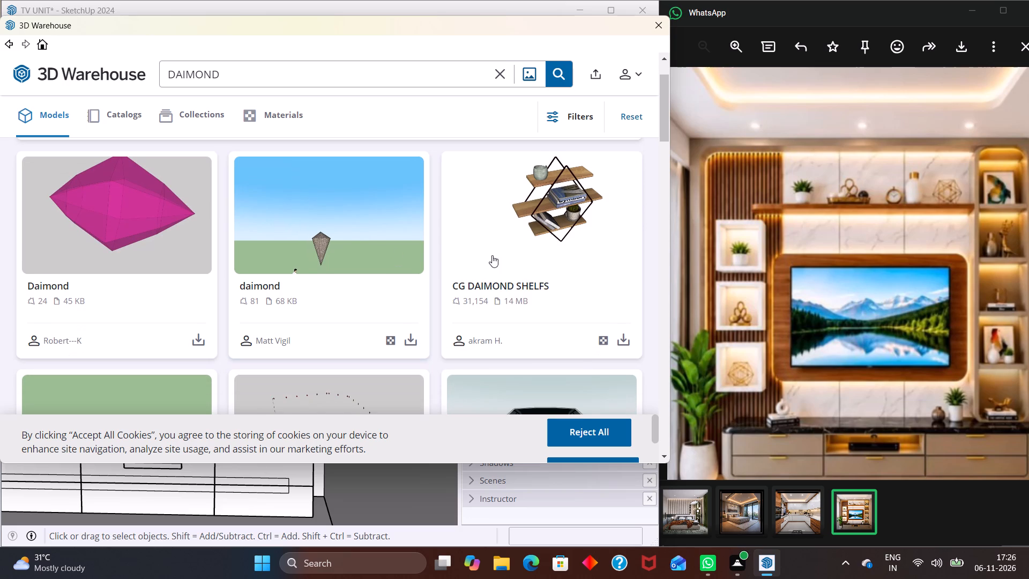
pyautogui.scroll(2, 497, 246)
pyautogui.scroll(-4, 434, 246)
pyautogui.scroll(-5, 351, 228)
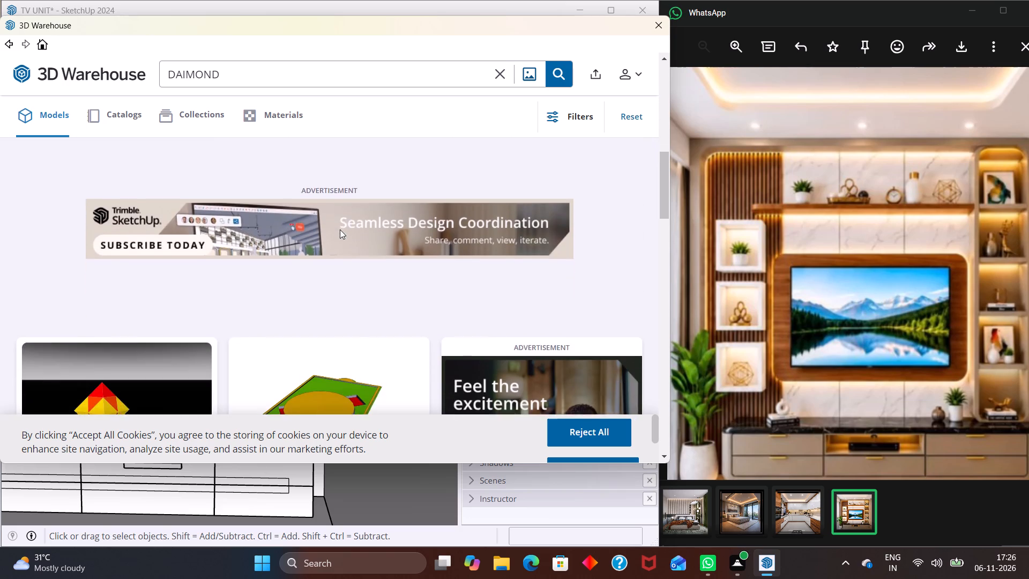
pyautogui.scroll(-10, 340, 229)
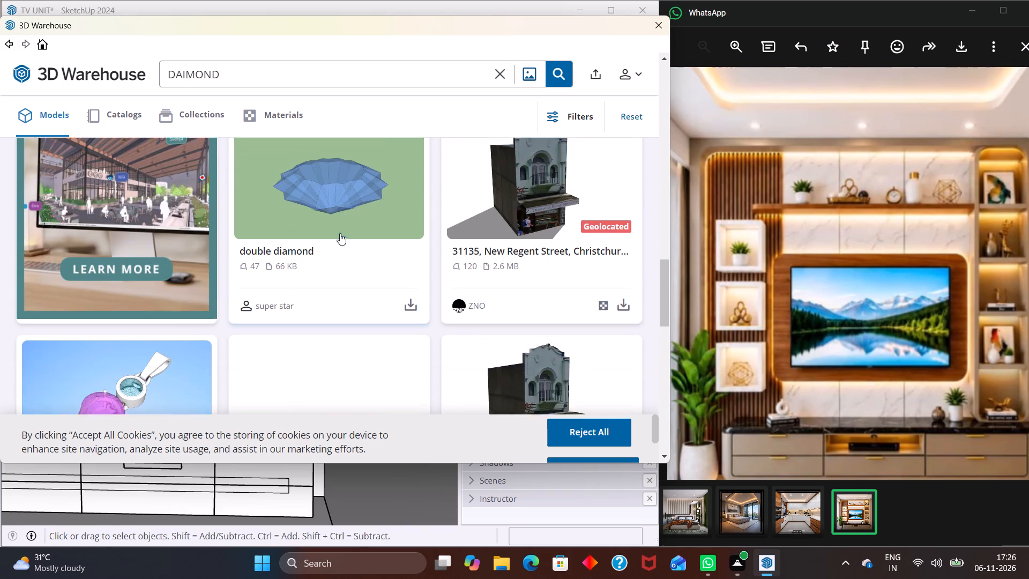
pyautogui.scroll(-4, 340, 233)
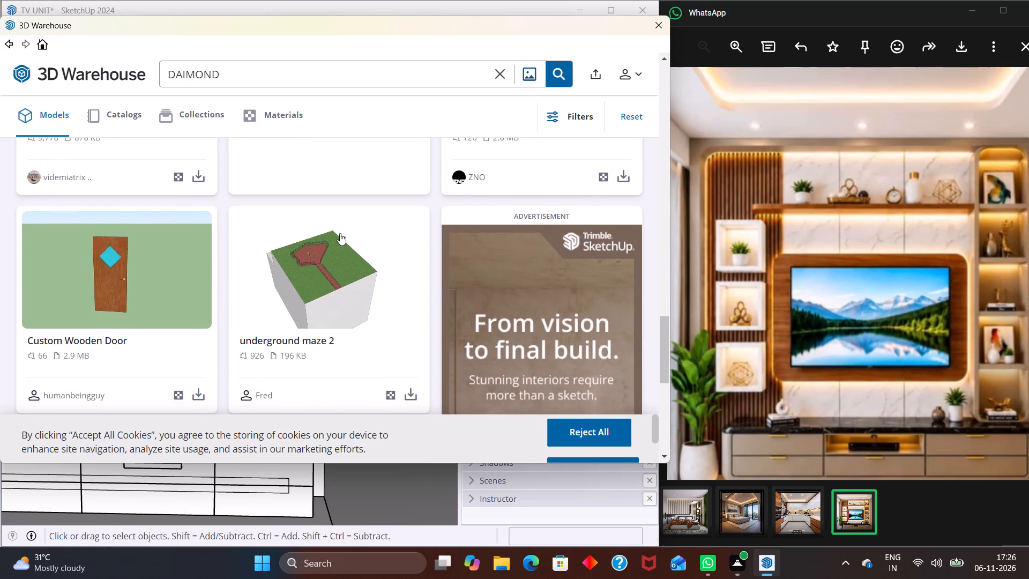
pyautogui.scroll(-9, 339, 233)
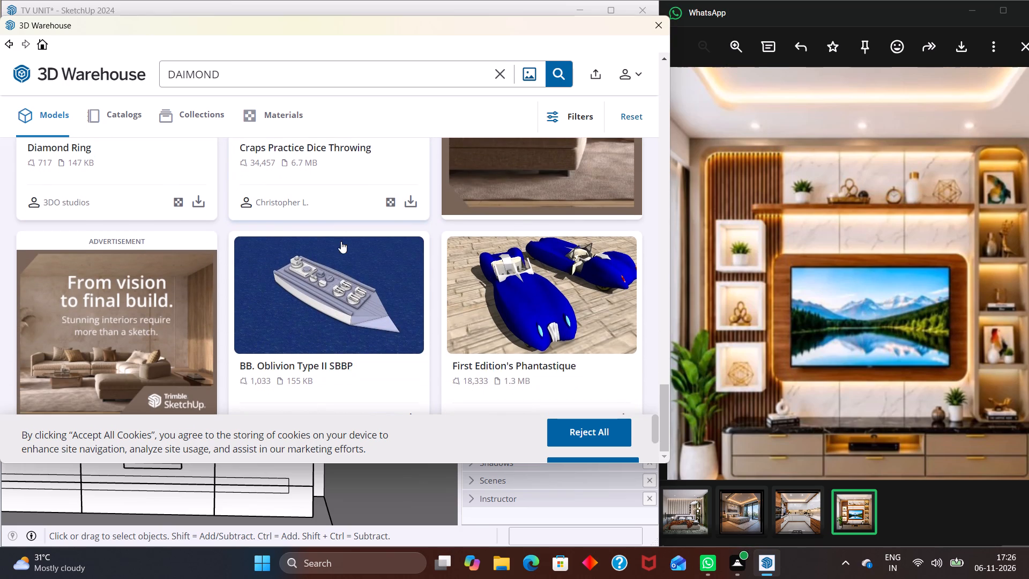
pyautogui.scroll(-2, 341, 241)
# Replace the search term with MATERILA, run the search and look over the results.
pyautogui.click(504, 74)
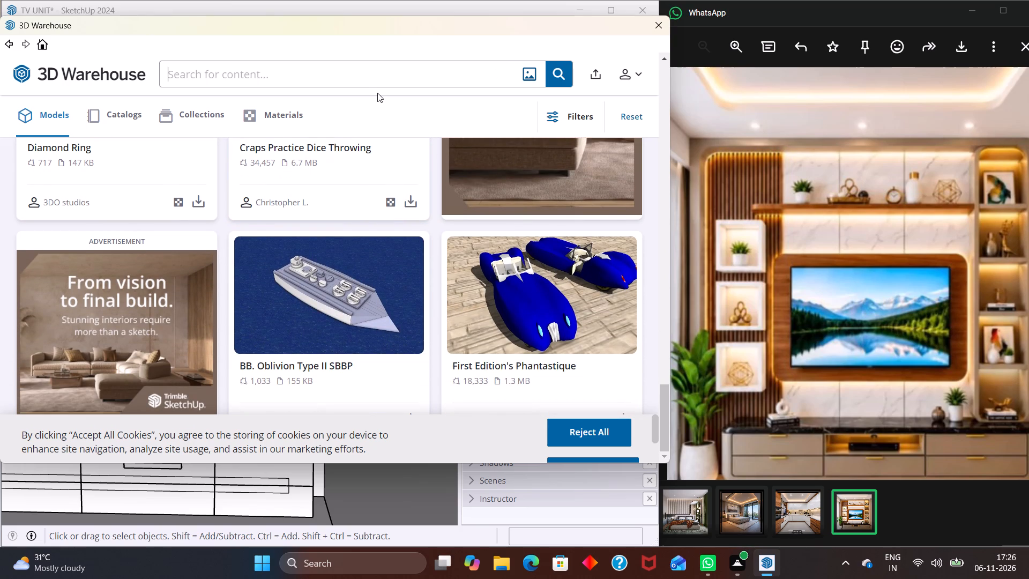
pyautogui.write('MA')
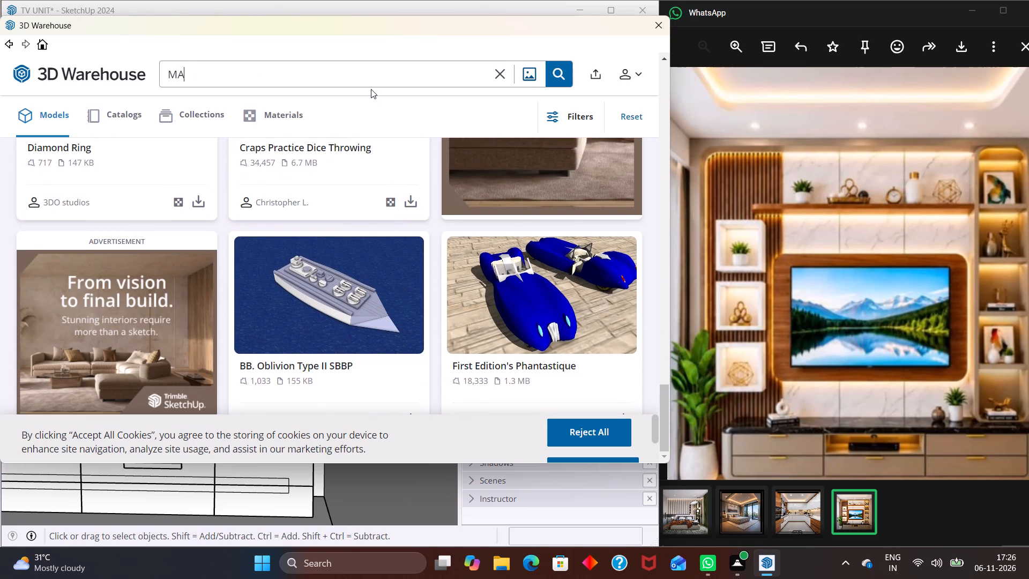
pyautogui.write('TERILA')
pyautogui.press('Return')
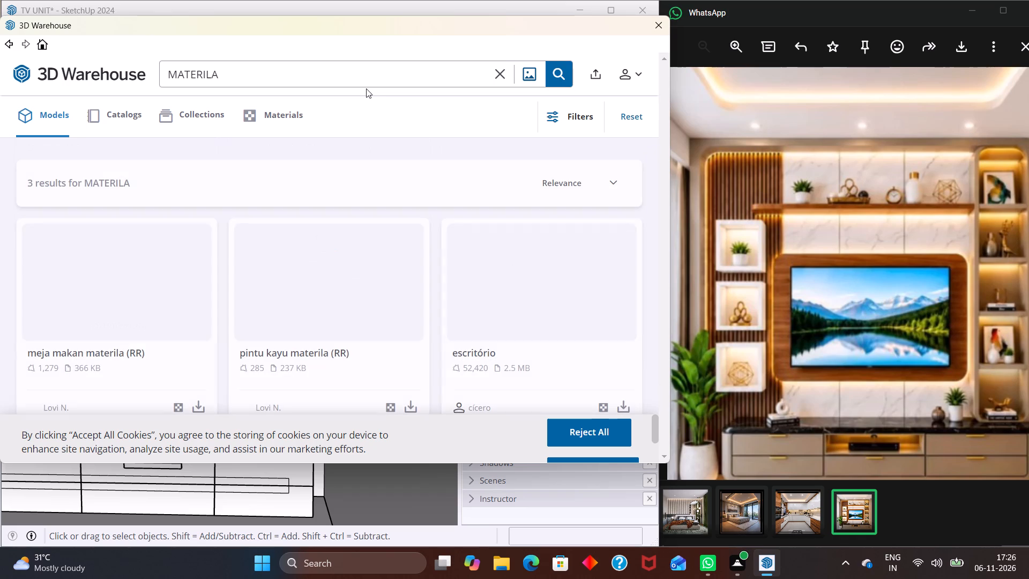
pyautogui.scroll(-8, 313, 279)
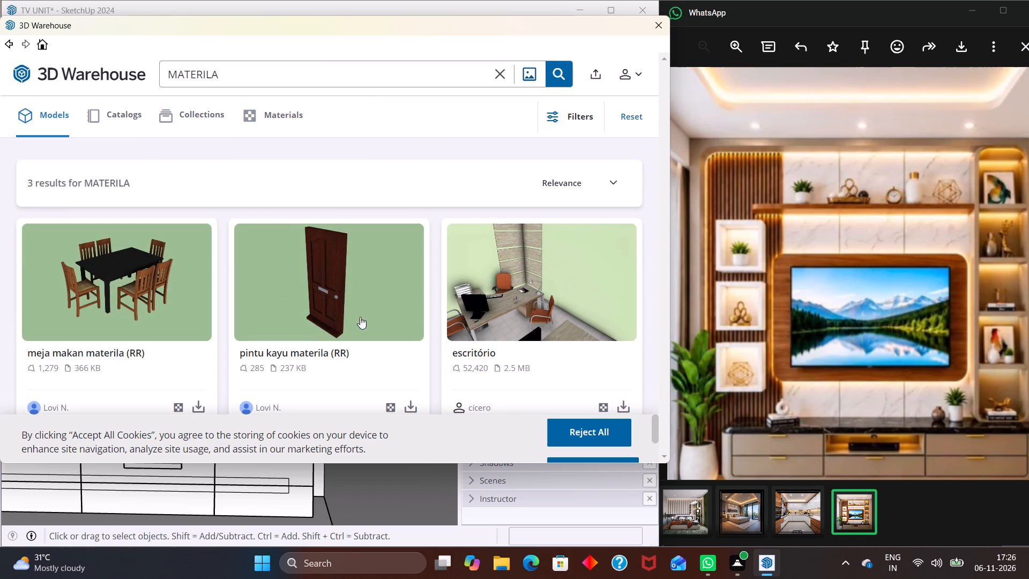
pyautogui.scroll(-7, 458, 309)
pyautogui.scroll(5, 285, 296)
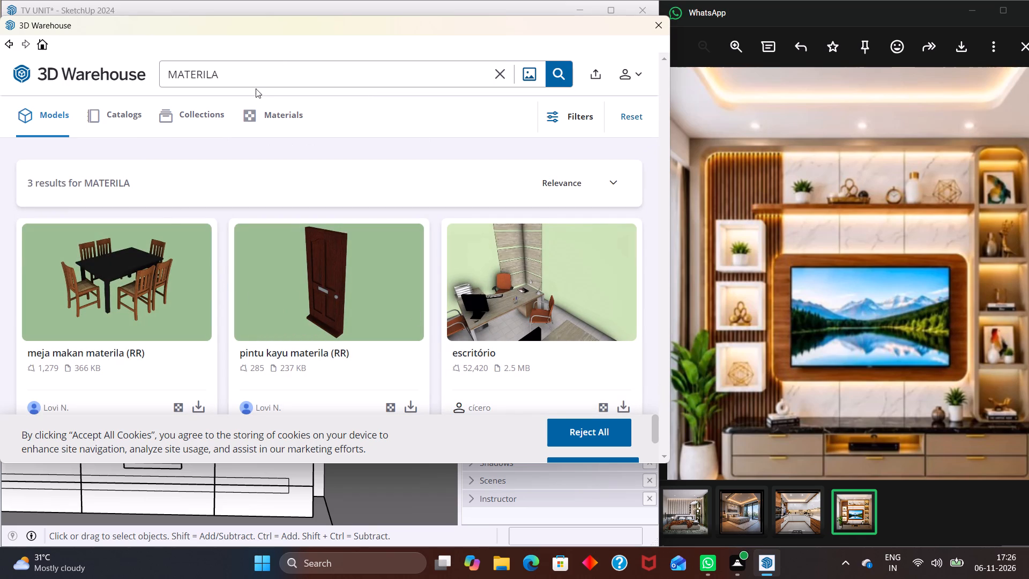
# Shorten the search term to MATERIL and search again.
pyautogui.click(252, 80)
pyautogui.press('BackSpace')
pyautogui.press('Return')
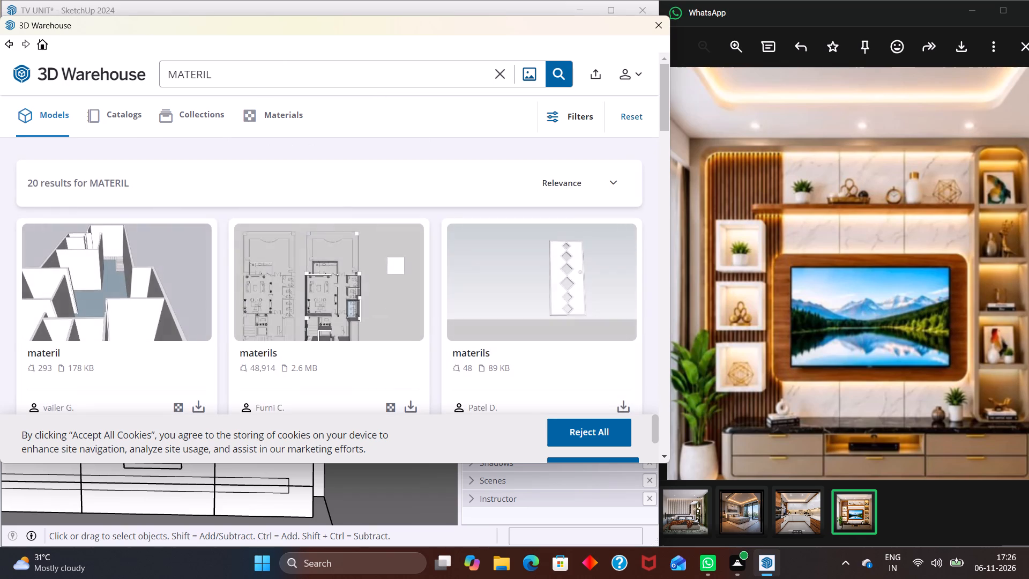
# Add TV in front of the search term and search for TV MATERIL.
pyautogui.click(167, 74)
pyautogui.write('TV')
pyautogui.press('space')
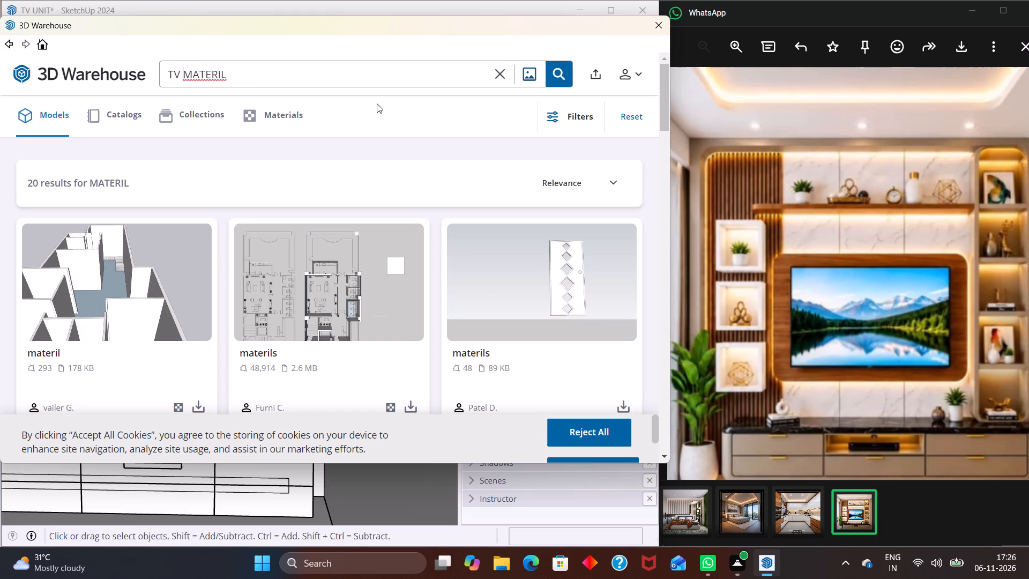
pyautogui.press('Return')
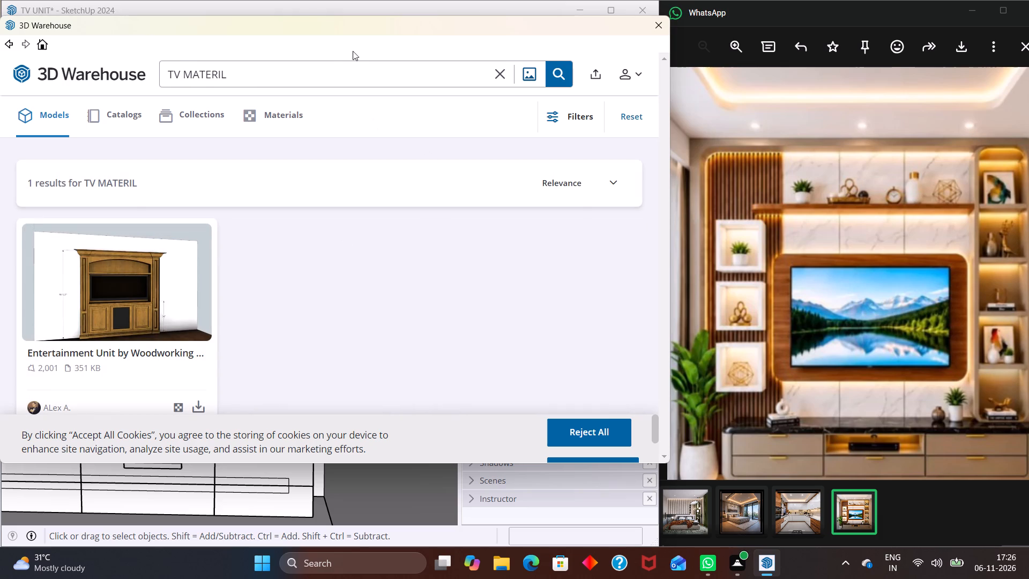
# Rewrite the search term as TV UNOT MATERIAL and run the search.
pyautogui.click(341, 66)
pyautogui.press('BackSpace')
pyautogui.press('BackSpace')
pyautogui.press('BackSpace')
pyautogui.press('BackSpace')
pyautogui.press('BackSpace')
pyautogui.press('BackSpace')
pyautogui.press('BackSpace')
pyautogui.write('IN')
pyautogui.press('BackSpace')
pyautogui.press('BackSpace')
pyautogui.write('UM')
pyautogui.press('BackSpace')
pyautogui.write('NOT MATERIAL')
pyautogui.press('Return')
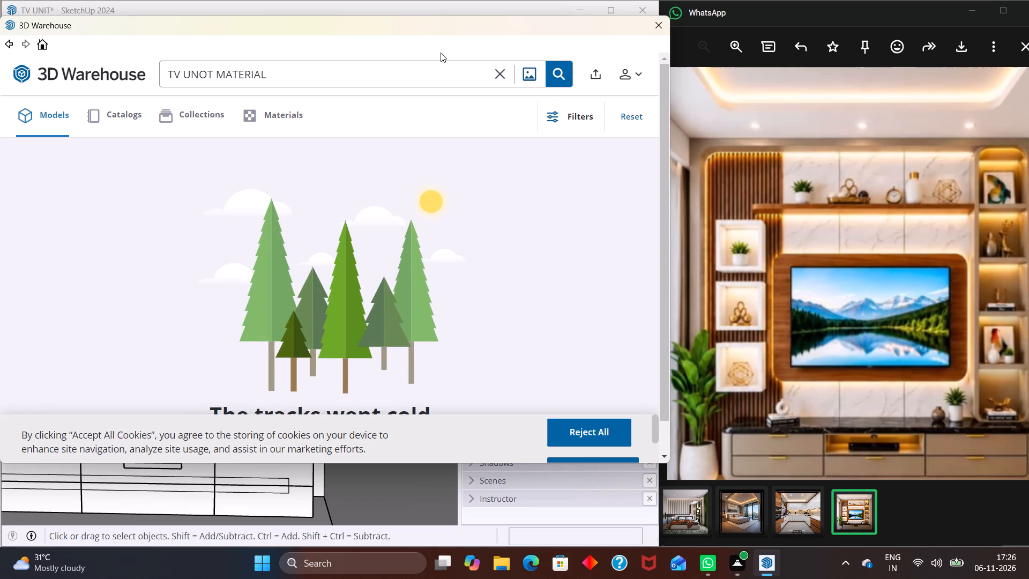
# Remove the word MATERIAL, correct the remaining term to TV UNIT and search 3D Warehouse for it.
pyautogui.doubleClick(424, 72)
pyautogui.press('BackSpace')
pyautogui.press('Return')
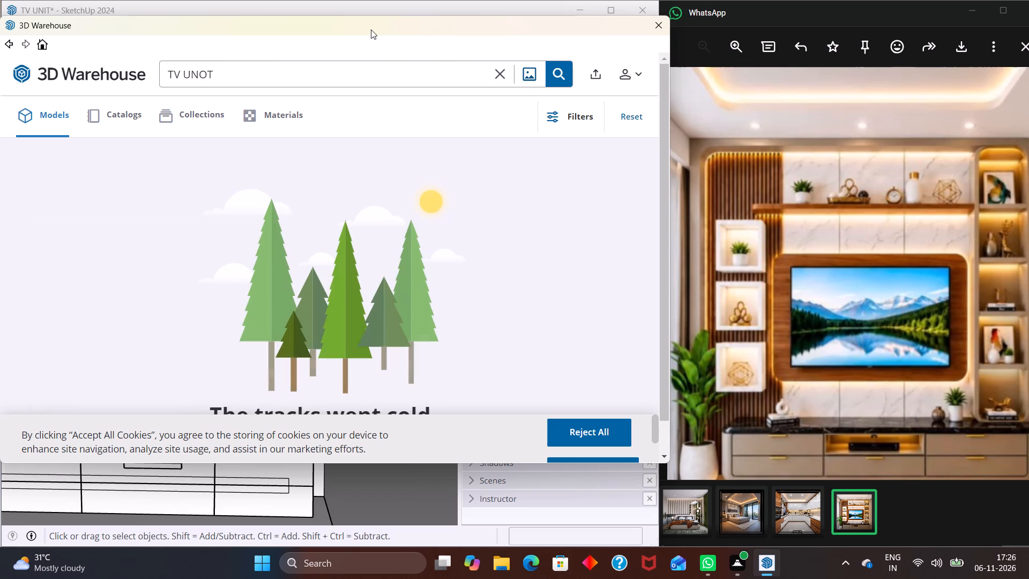
pyautogui.click(231, 88)
pyautogui.click(228, 83)
pyautogui.press('=')
pyautogui.press('BackSpace')
pyautogui.press('BackSpace')
pyautogui.press('BackSpace')
pyautogui.write('IT')
pyautogui.press('Return')
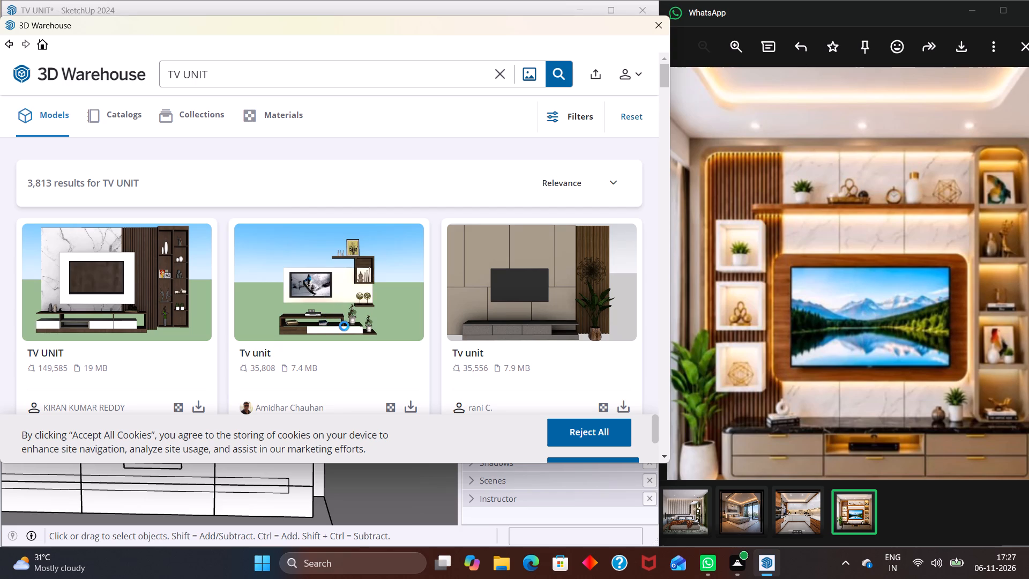
# View the preview of the 18 MB TV UNIT model with open shelves and marble panel, and return to the results.
pyautogui.scroll(-3, 345, 327)
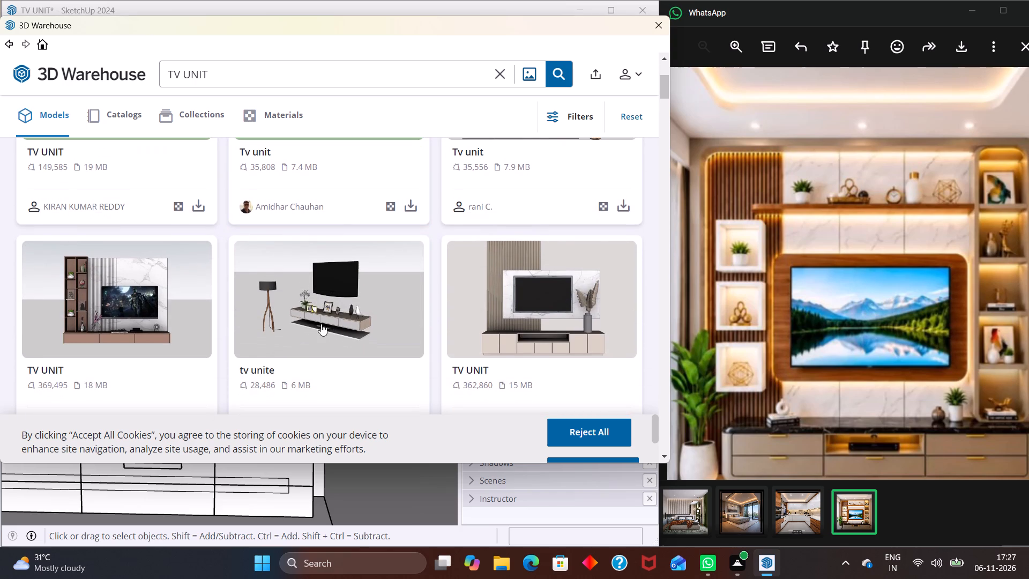
pyautogui.click(133, 321)
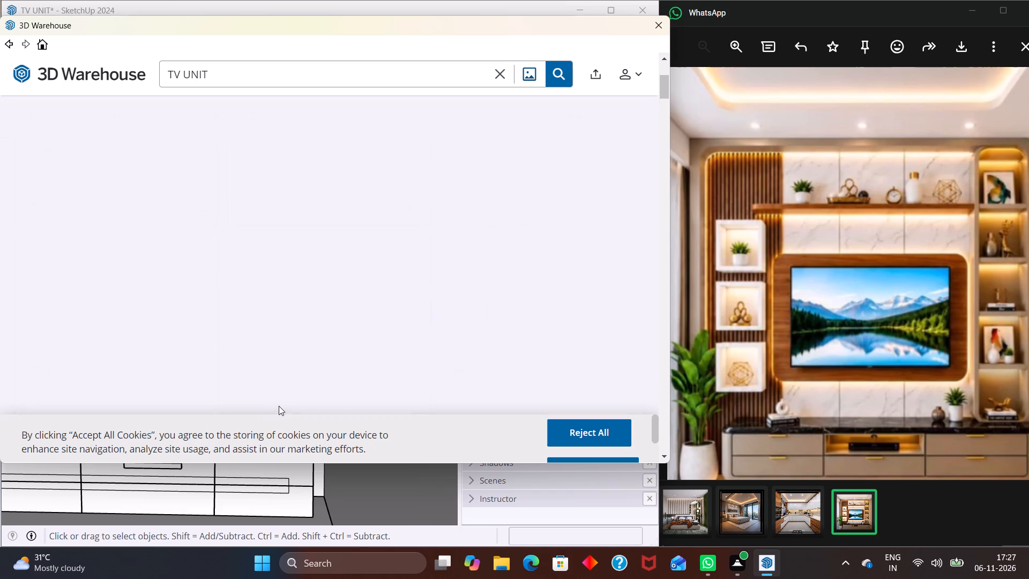
pyautogui.scroll(-4, 269, 296)
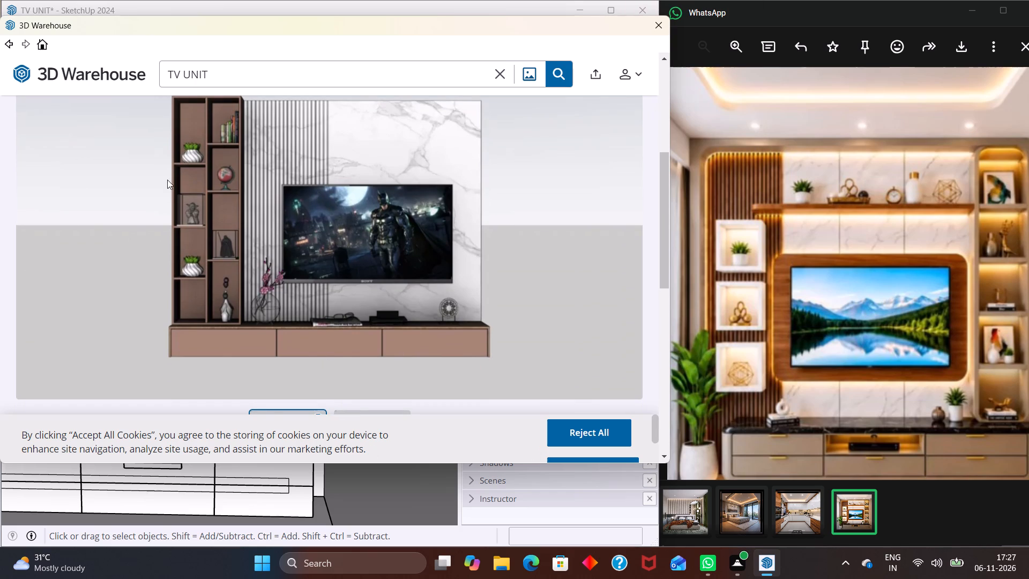
pyautogui.click(8, 43)
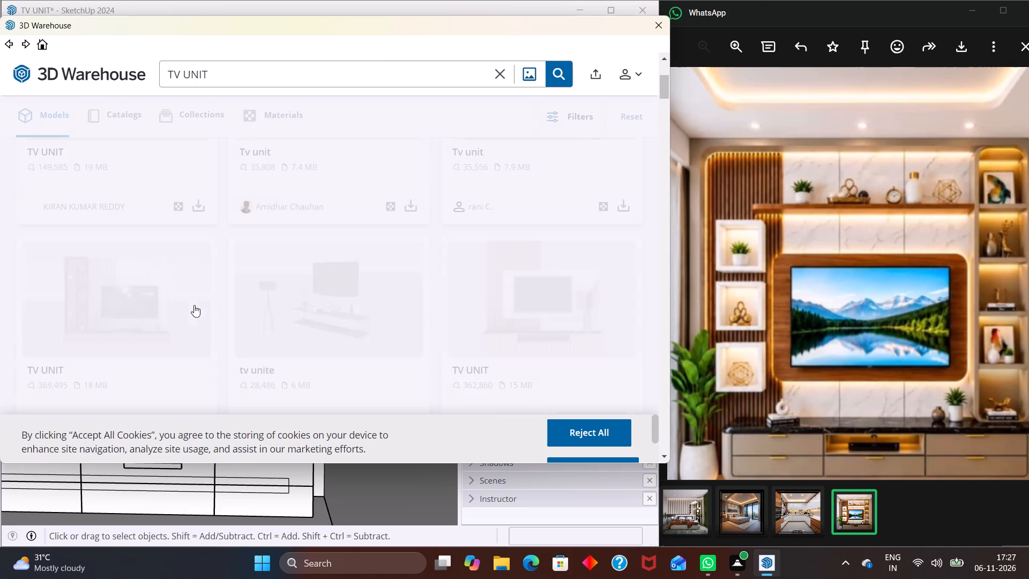
# Look through the TV UNIT results for a model whose ornaments suit the unit's shelves and base cabinet.
pyautogui.scroll(-3, 543, 330)
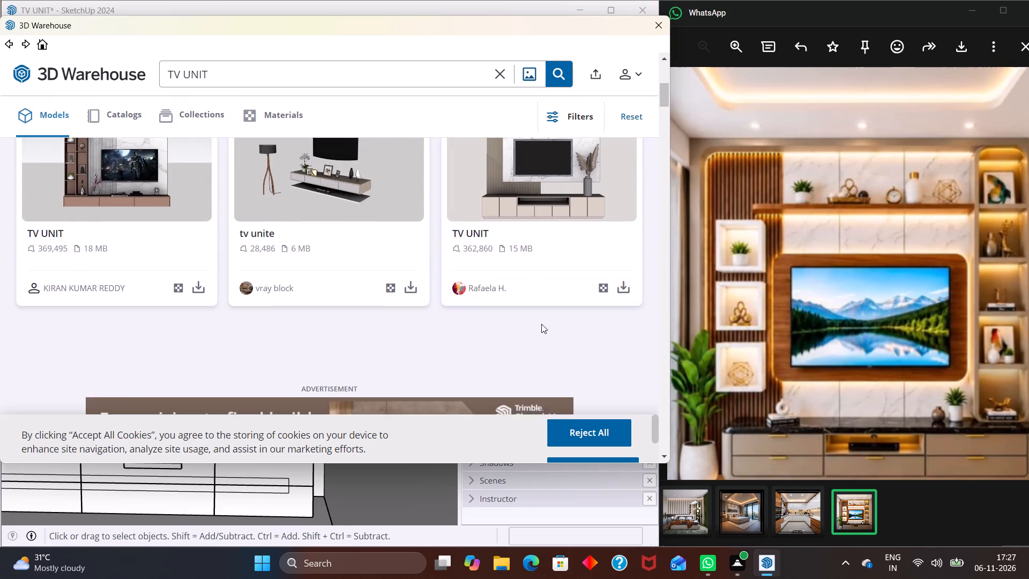
pyautogui.scroll(-5, 541, 324)
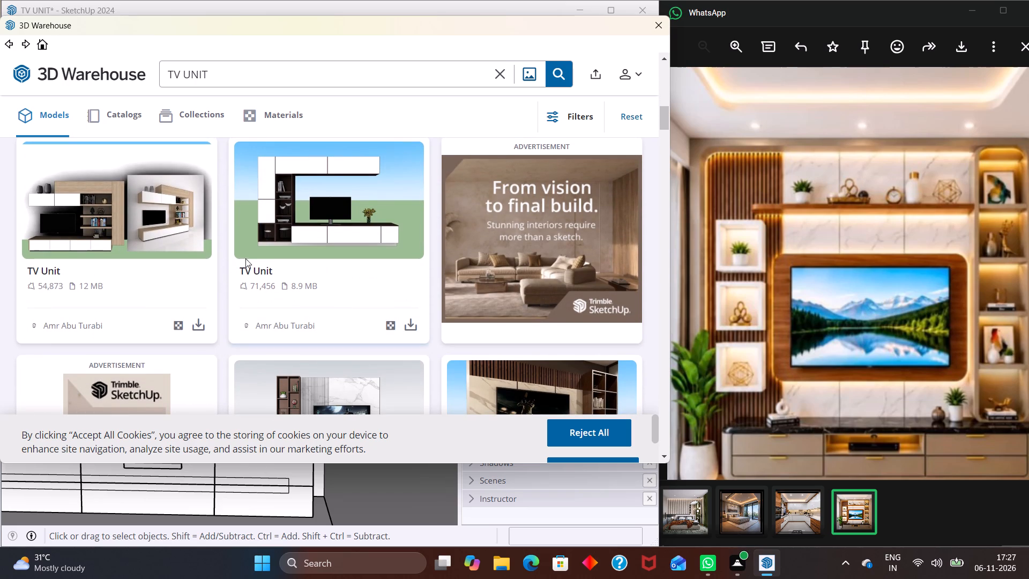
pyautogui.scroll(2, 155, 216)
pyautogui.scroll(-2, 232, 235)
pyautogui.scroll(-1, 251, 298)
pyautogui.scroll(-3, 444, 325)
pyautogui.scroll(-2, 325, 318)
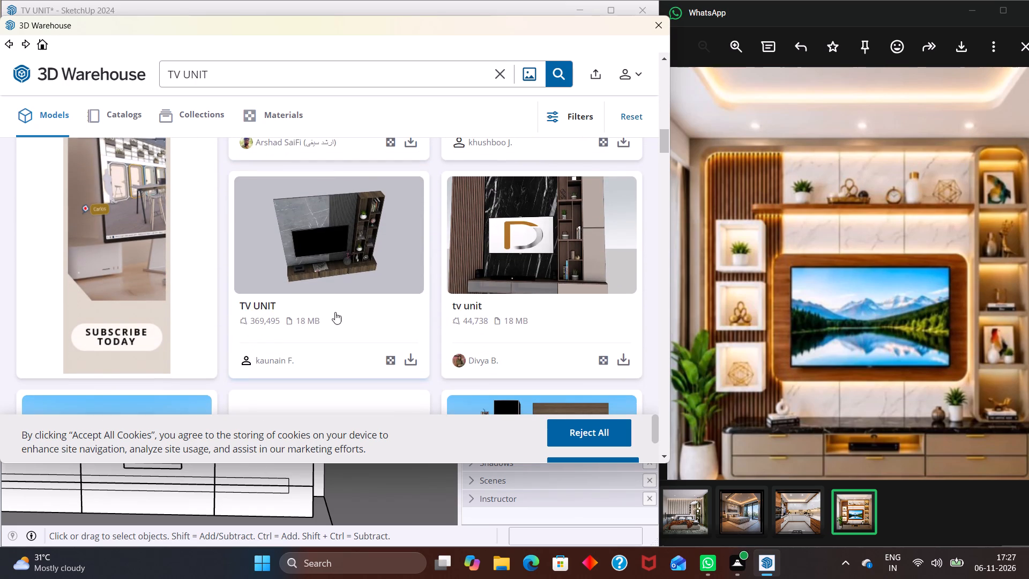
pyautogui.scroll(10, 319, 289)
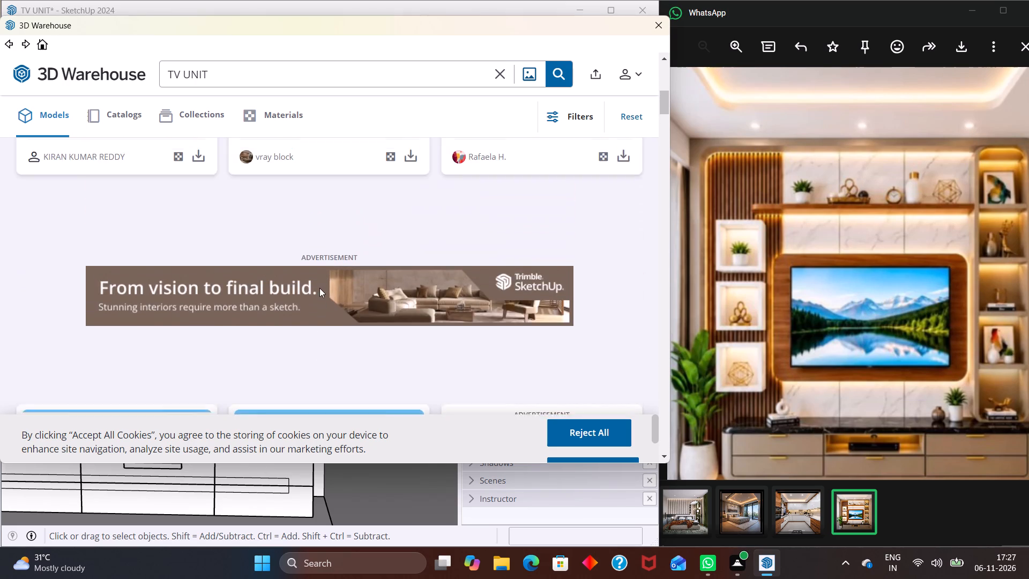
pyautogui.scroll(3, 319, 288)
# Load the 6 MB tv unite model directly into the model and place it on the open ground outside the room.
pyautogui.click(411, 353)
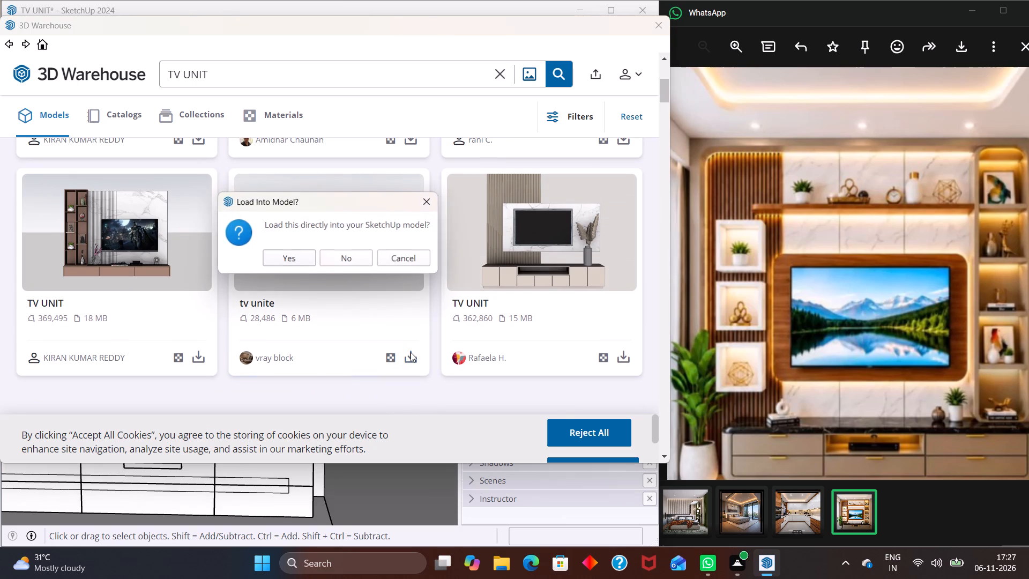
pyautogui.click(294, 264)
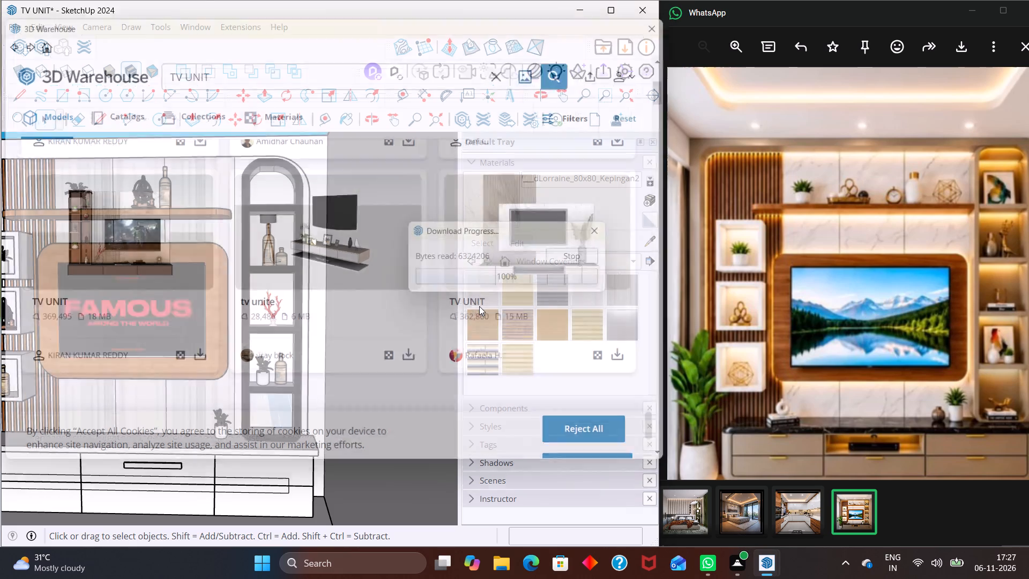
pyautogui.scroll(-8, 337, 303)
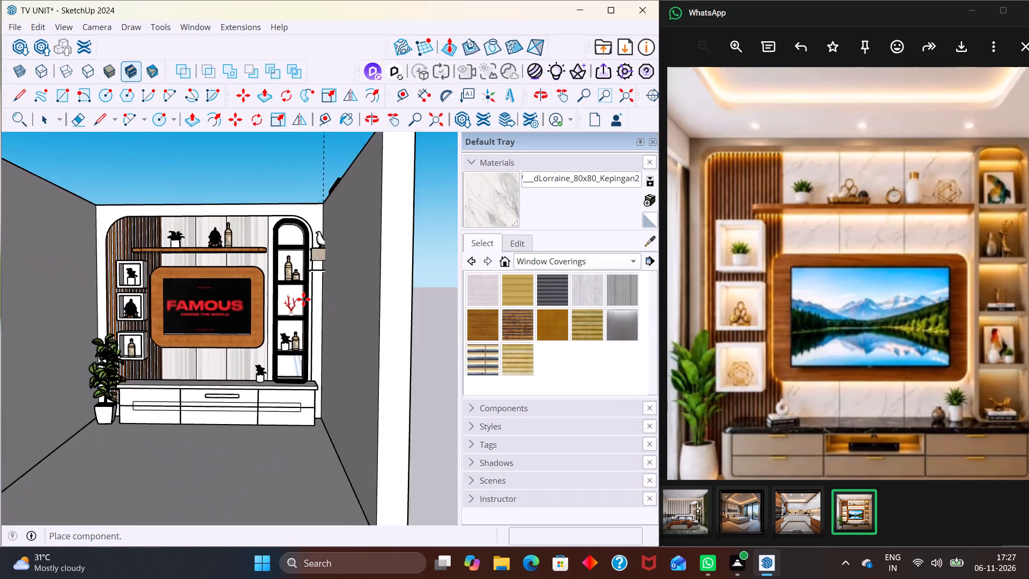
pyautogui.scroll(-10, 303, 299)
pyautogui.moveTo(337, 394); pyautogui.dragTo(274, 438, button='middle')
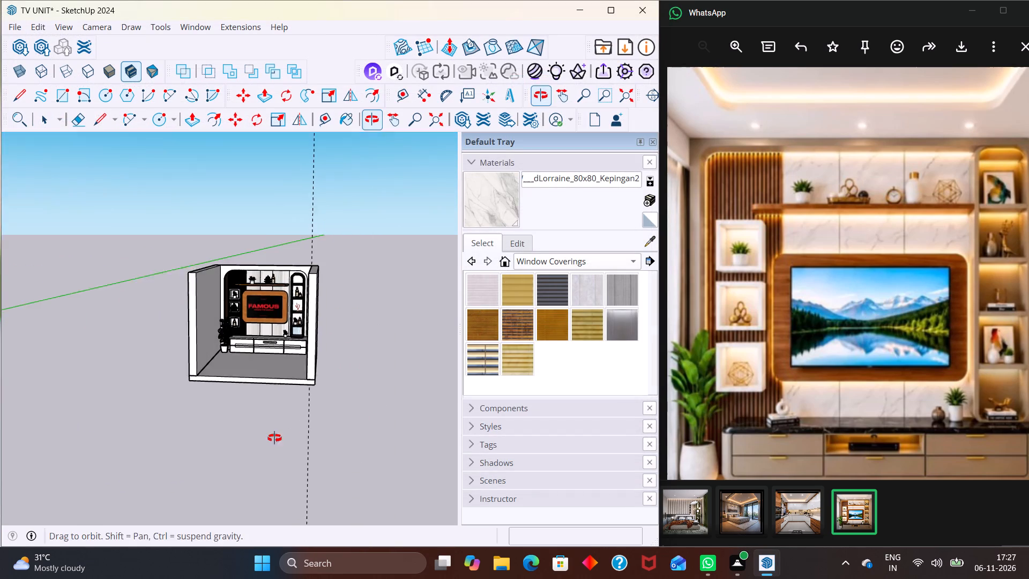
pyautogui.moveTo(274, 438); pyautogui.dragTo(265, 440, button='middle')
pyautogui.click(352, 389)
pyautogui.scroll(4, 394, 296)
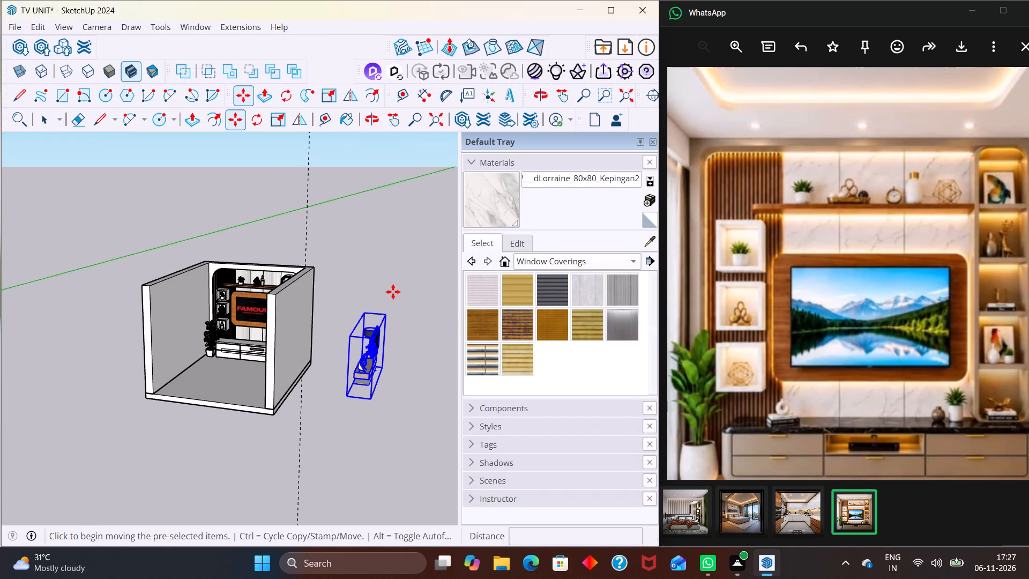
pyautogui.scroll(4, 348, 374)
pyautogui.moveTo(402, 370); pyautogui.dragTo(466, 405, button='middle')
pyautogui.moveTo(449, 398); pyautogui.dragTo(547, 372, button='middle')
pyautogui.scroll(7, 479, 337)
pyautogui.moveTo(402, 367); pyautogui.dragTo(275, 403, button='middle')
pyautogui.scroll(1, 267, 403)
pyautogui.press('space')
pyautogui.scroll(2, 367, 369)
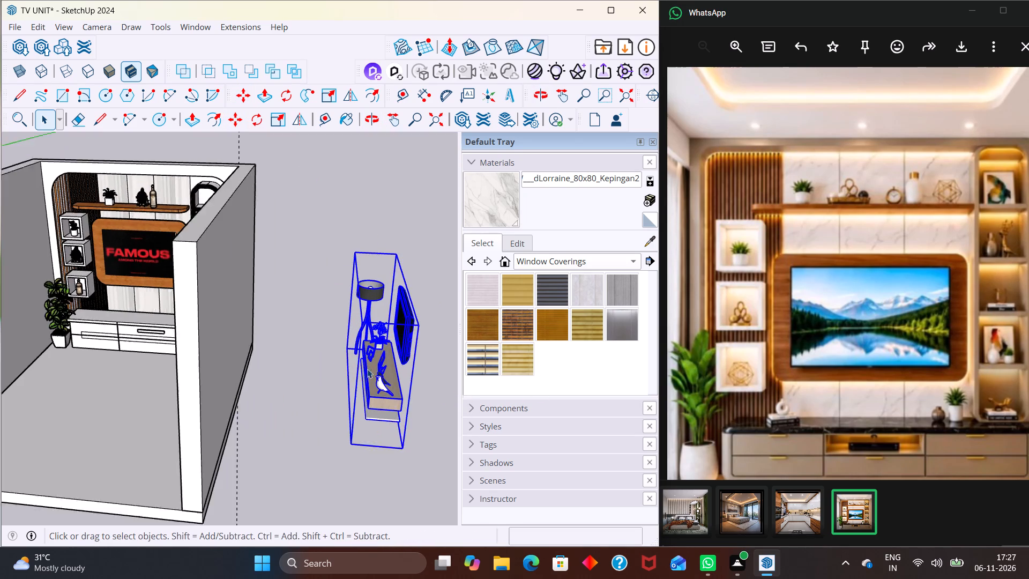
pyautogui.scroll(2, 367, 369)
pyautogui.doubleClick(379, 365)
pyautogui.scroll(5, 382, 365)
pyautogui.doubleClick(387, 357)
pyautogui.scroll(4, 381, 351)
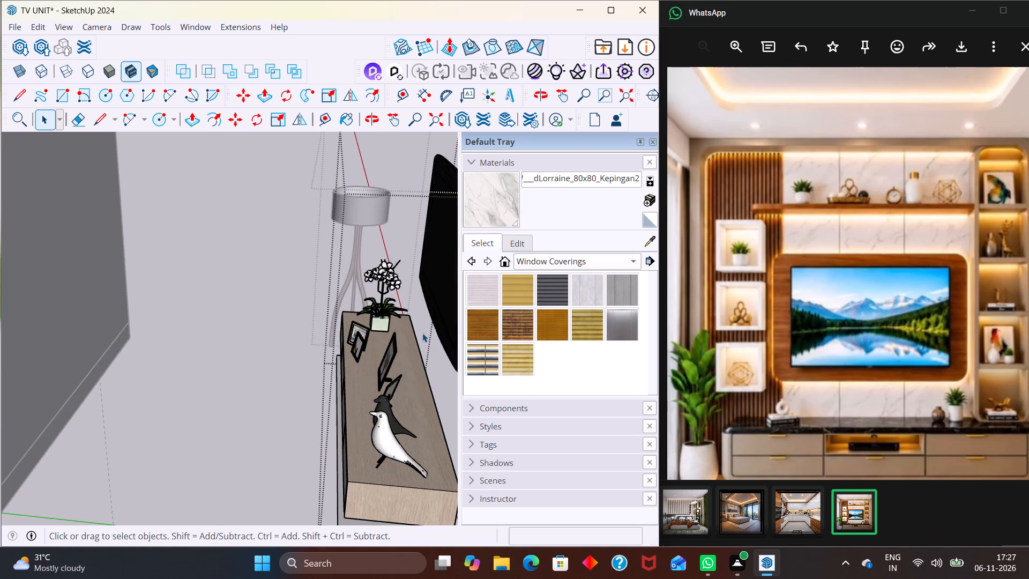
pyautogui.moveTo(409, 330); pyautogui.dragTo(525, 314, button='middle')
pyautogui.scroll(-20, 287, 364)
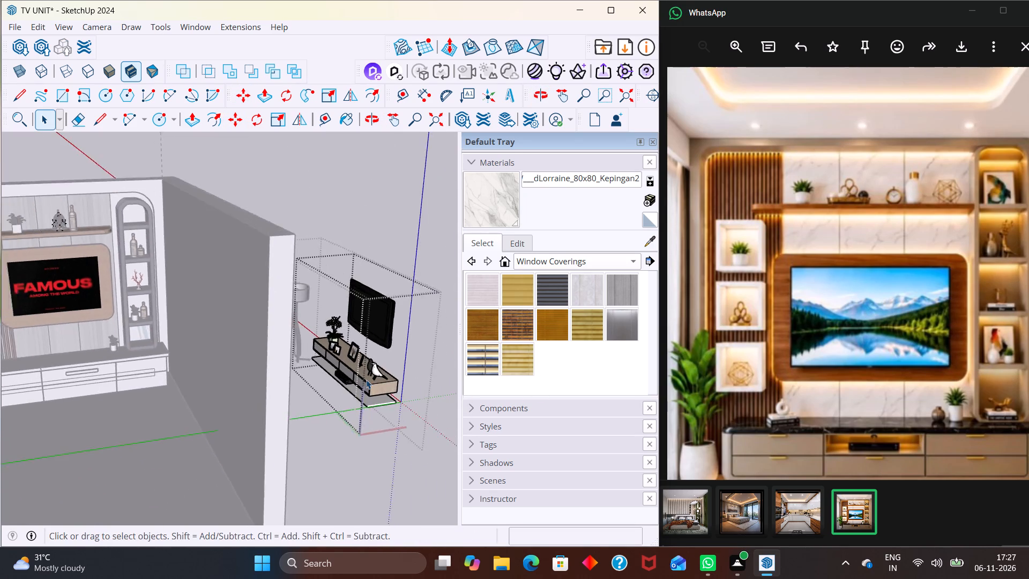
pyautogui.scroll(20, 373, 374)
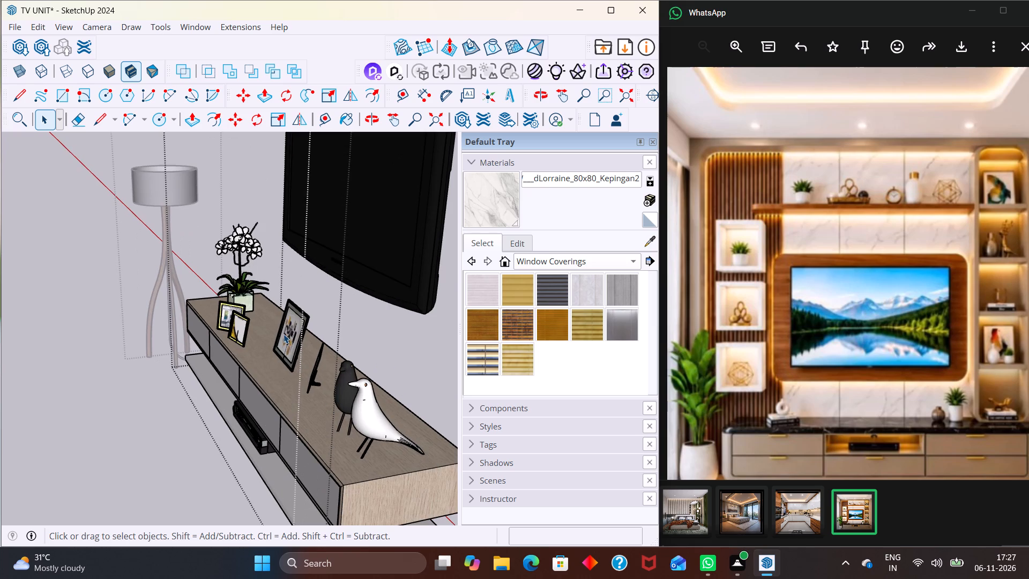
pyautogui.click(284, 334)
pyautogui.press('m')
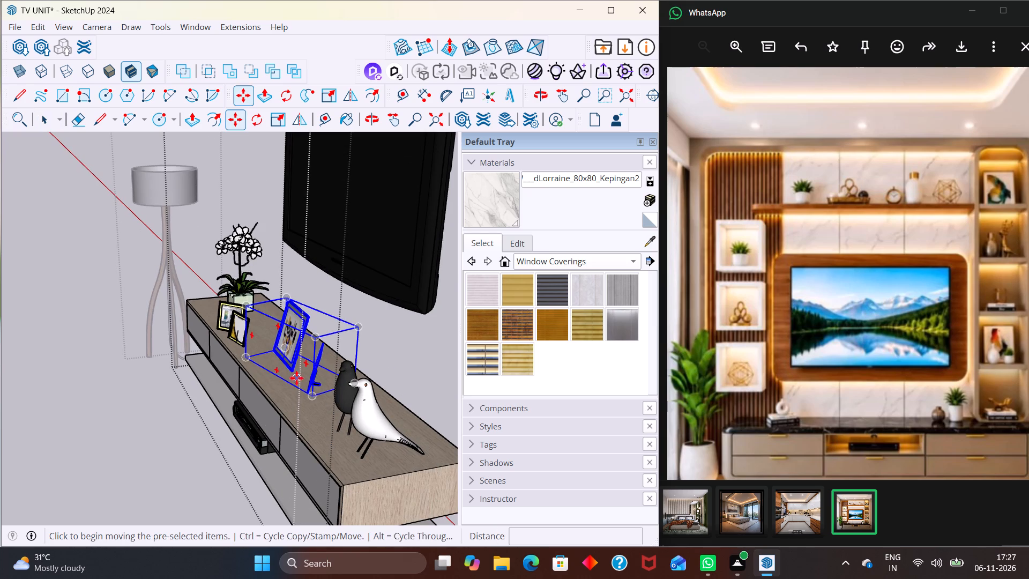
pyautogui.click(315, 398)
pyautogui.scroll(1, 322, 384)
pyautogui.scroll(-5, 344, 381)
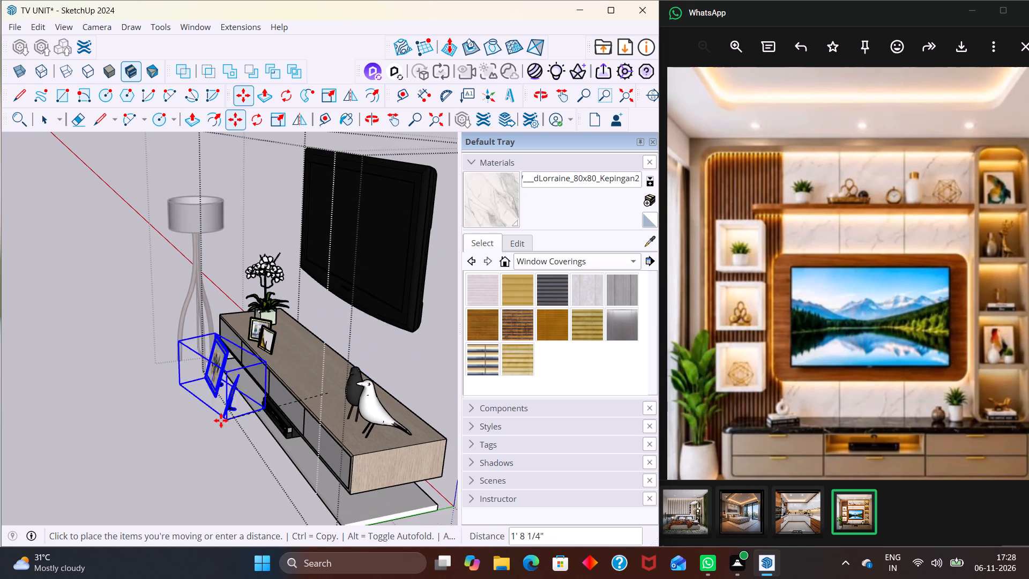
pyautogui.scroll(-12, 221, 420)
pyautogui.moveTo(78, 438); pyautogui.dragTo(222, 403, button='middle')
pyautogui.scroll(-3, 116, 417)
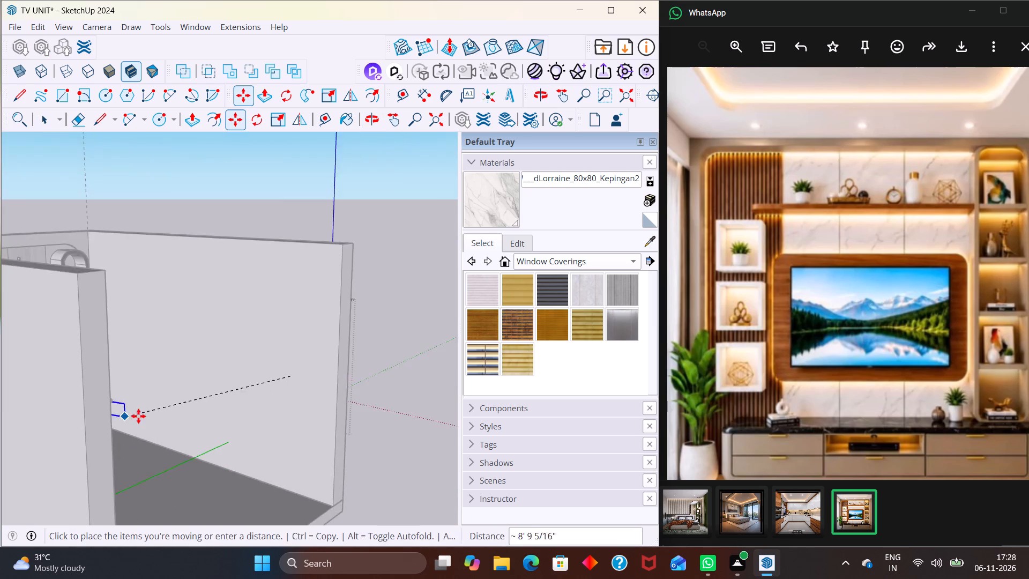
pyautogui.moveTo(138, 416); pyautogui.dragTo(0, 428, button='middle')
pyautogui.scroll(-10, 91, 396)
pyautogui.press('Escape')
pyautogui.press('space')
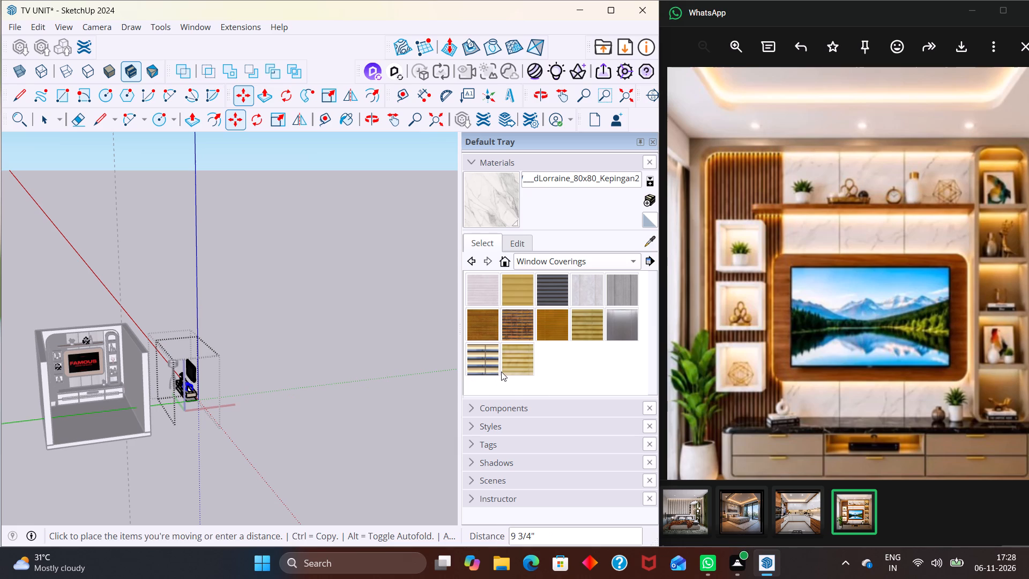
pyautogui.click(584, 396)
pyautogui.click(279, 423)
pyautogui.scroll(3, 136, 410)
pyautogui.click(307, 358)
# Move the imported TV set model with its floor lamp farther away from the room on the open ground.
pyautogui.scroll(4, 206, 378)
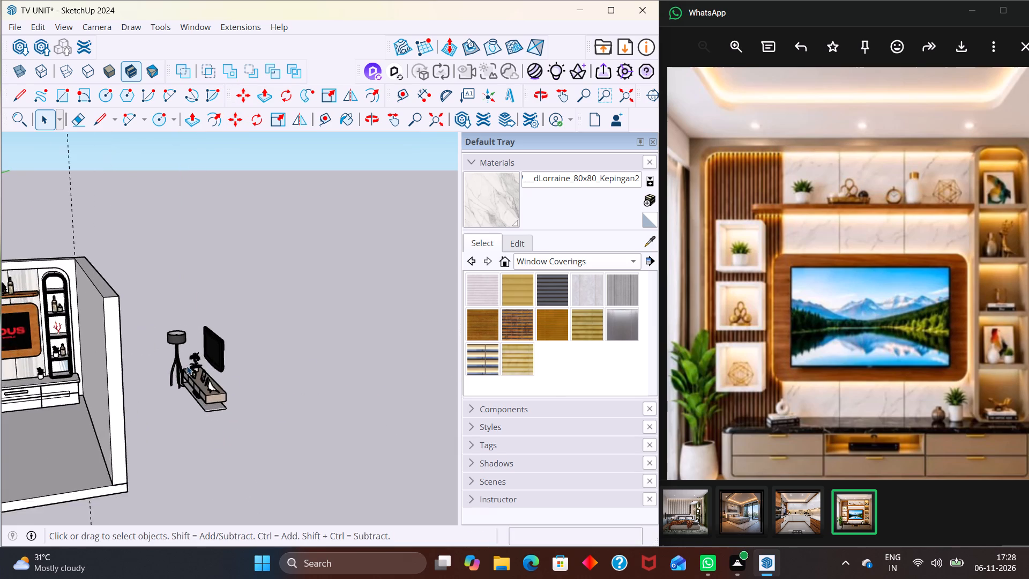
pyautogui.scroll(2, 187, 366)
pyautogui.moveTo(243, 443); pyautogui.dragTo(169, 433, button='middle')
pyautogui.scroll(3, 220, 394)
pyautogui.moveTo(171, 398); pyautogui.dragTo(272, 384, button='middle')
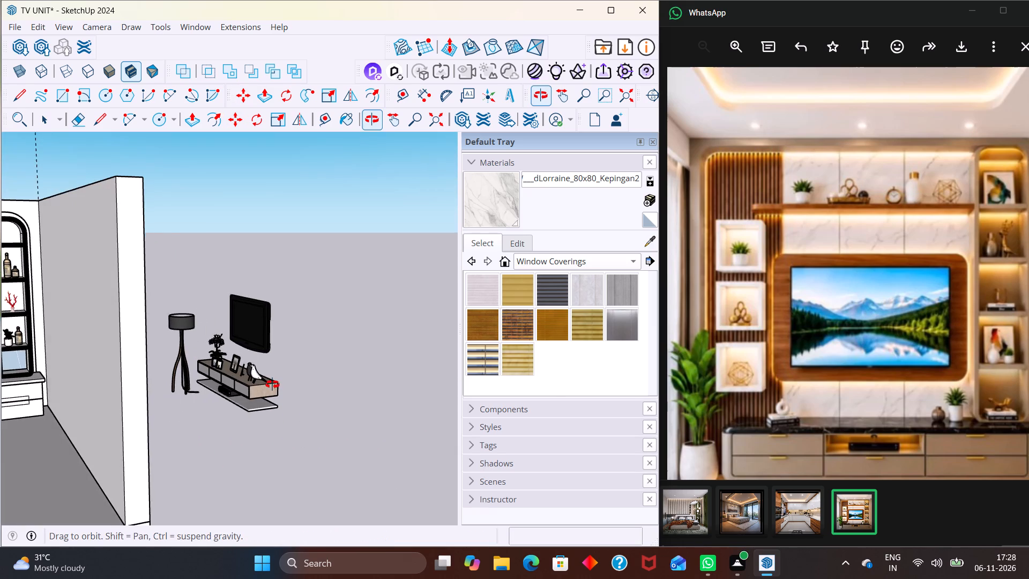
pyautogui.moveTo(272, 384); pyautogui.dragTo(301, 380, button='middle')
pyautogui.scroll(14, 293, 384)
pyautogui.scroll(-11, 244, 361)
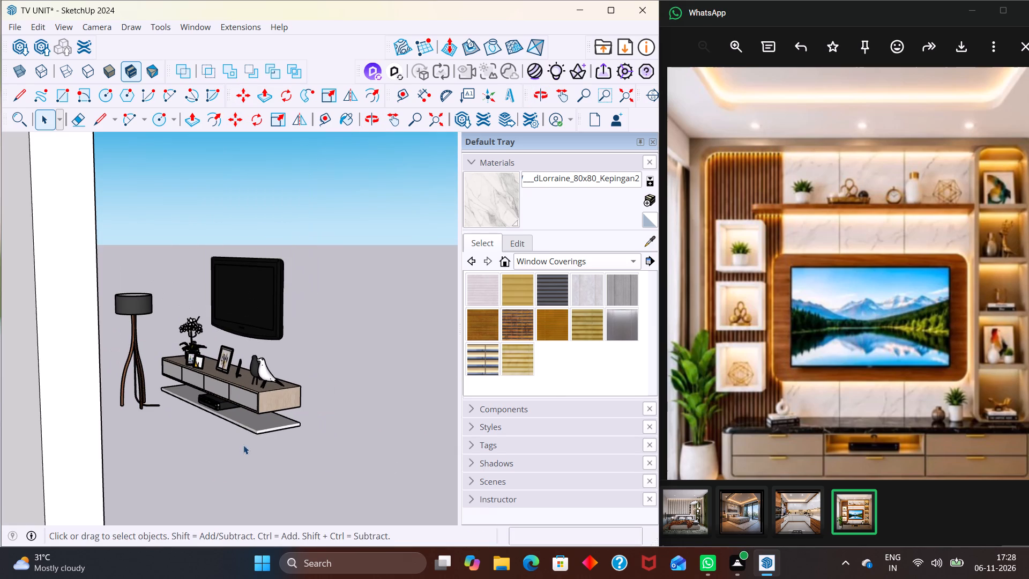
pyautogui.moveTo(255, 443); pyautogui.dragTo(160, 320)
pyautogui.scroll(-4, 188, 344)
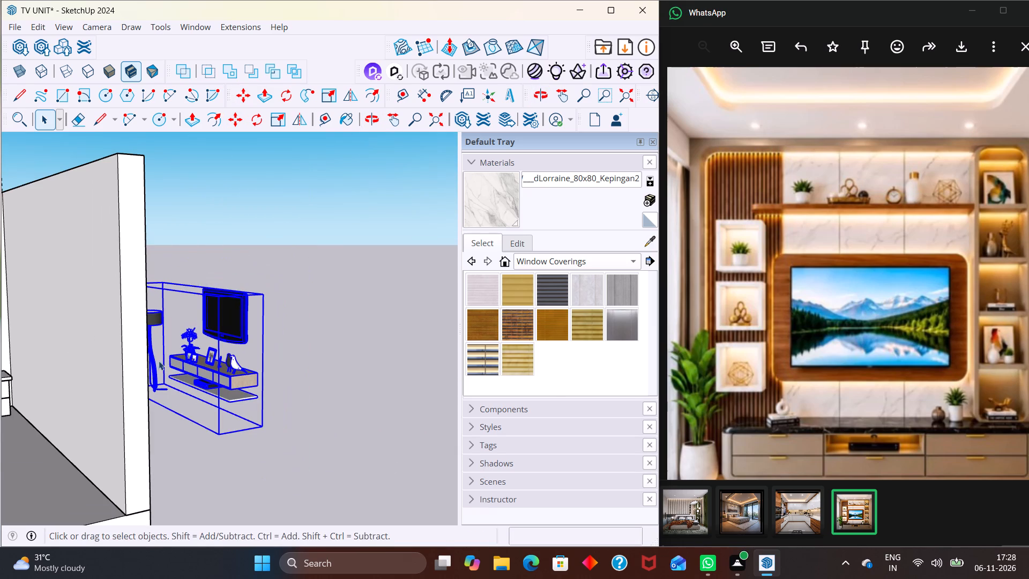
pyautogui.press('m')
pyautogui.click(219, 432)
pyautogui.scroll(-2, 153, 366)
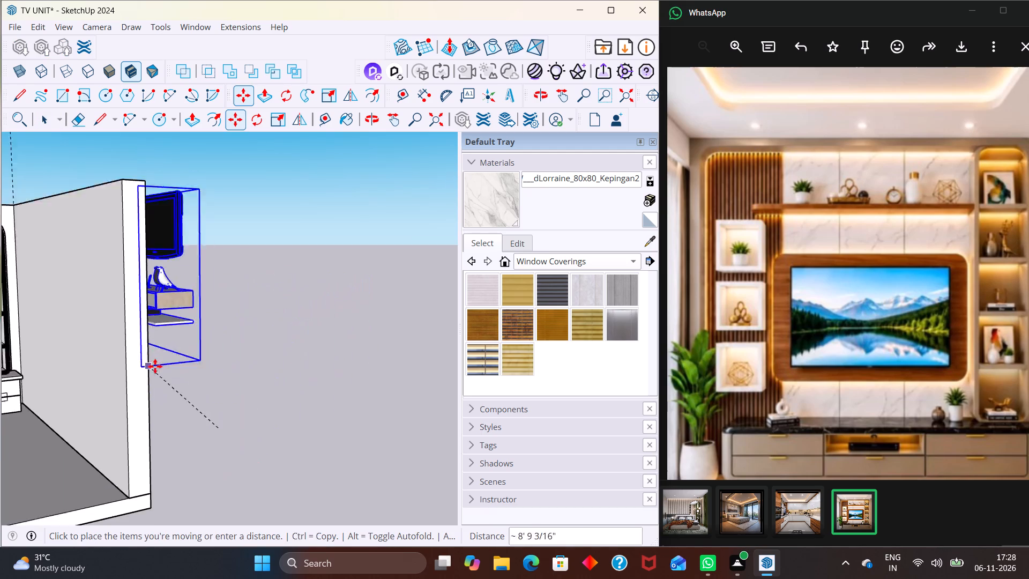
pyautogui.scroll(-13, 155, 366)
pyautogui.click(324, 415)
pyautogui.press('space')
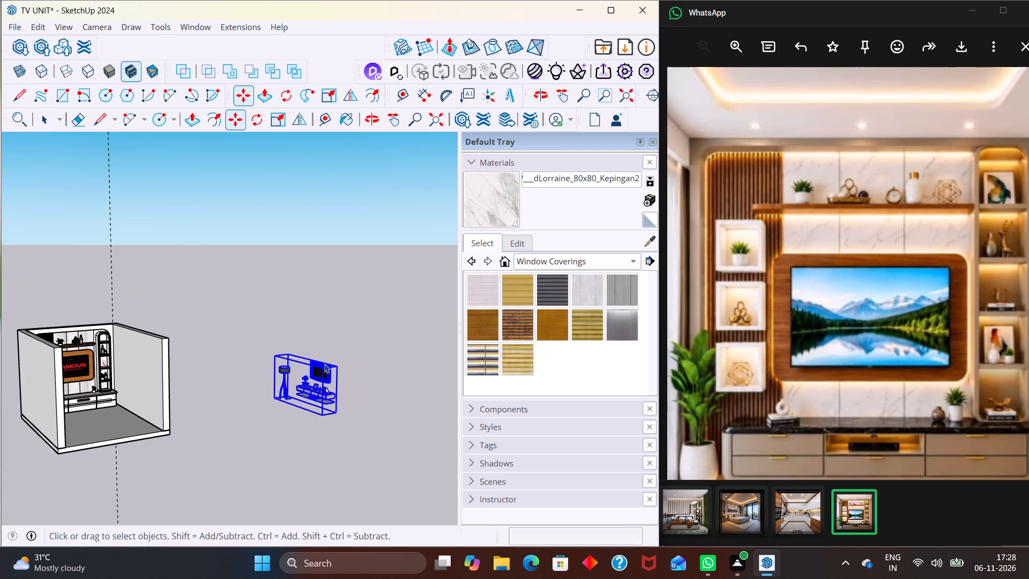
pyautogui.click(371, 317)
# Inside the imported model, move only the larger picture frame off its cabinet onto open ground near the room, about 28' 9" away.
pyautogui.scroll(10, 278, 390)
pyautogui.moveTo(341, 408); pyautogui.dragTo(315, 450, button='middle')
pyautogui.scroll(5, 356, 414)
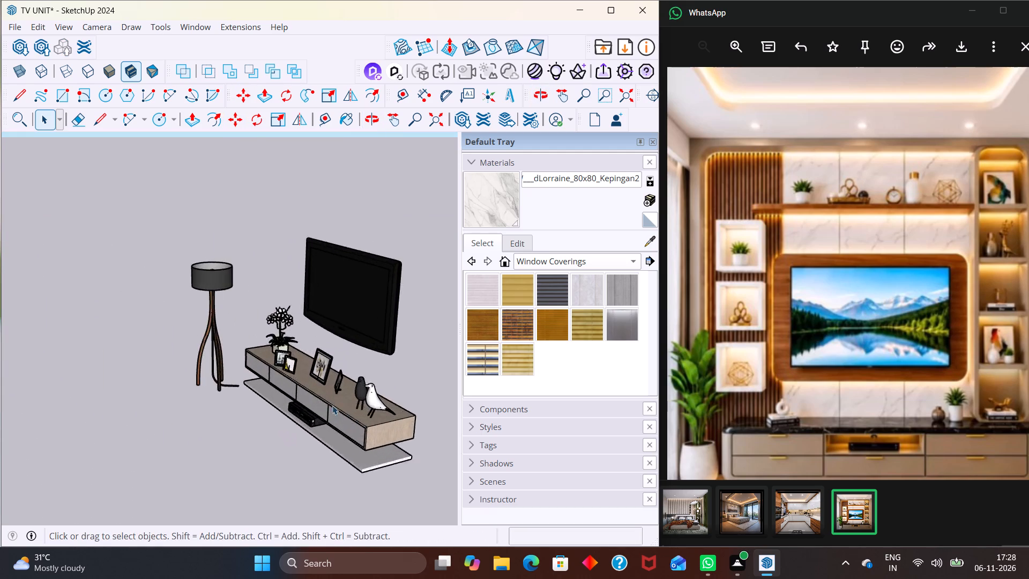
pyautogui.scroll(4, 332, 405)
pyautogui.moveTo(309, 391); pyautogui.dragTo(340, 422, button='middle')
pyautogui.scroll(8, 309, 394)
pyautogui.moveTo(307, 388); pyautogui.dragTo(181, 362, button='middle')
pyautogui.scroll(-10, 209, 361)
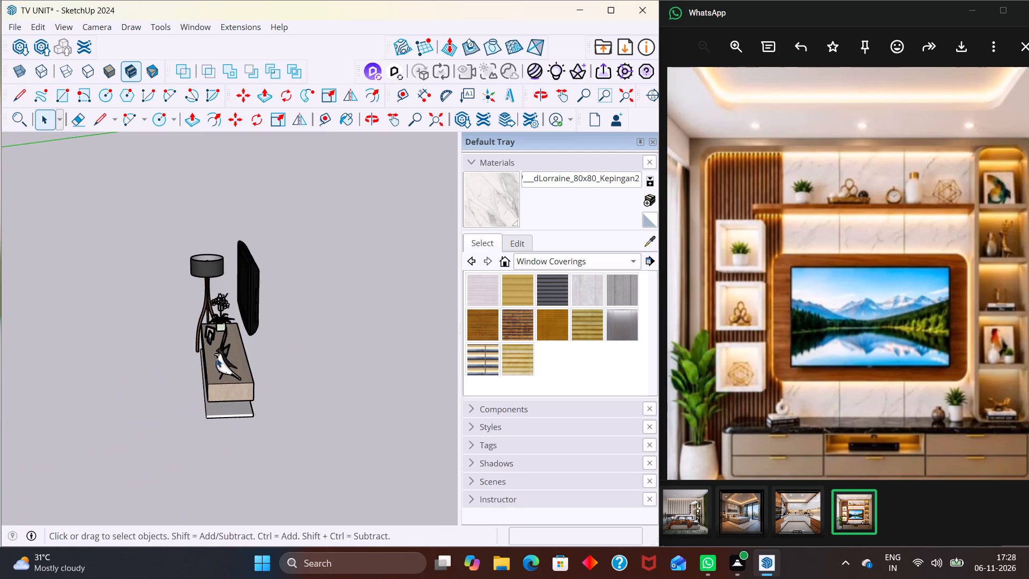
pyautogui.moveTo(206, 359); pyautogui.dragTo(445, 312, button='middle')
pyautogui.scroll(3, 390, 344)
pyautogui.scroll(7, 253, 323)
pyautogui.moveTo(257, 351); pyautogui.dragTo(303, 393, button='middle')
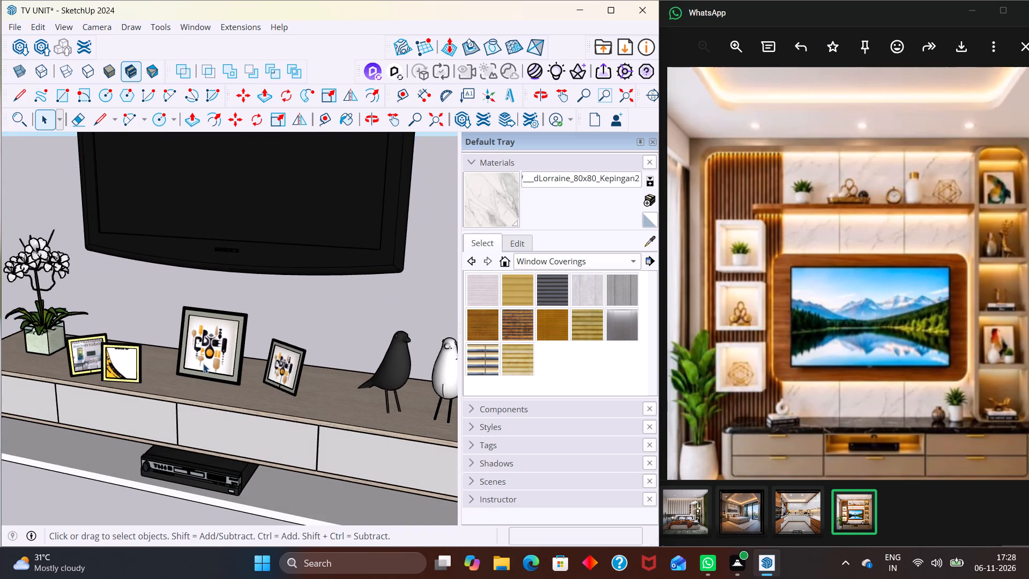
pyautogui.tripleClick(212, 357)
pyautogui.tripleClick(212, 356)
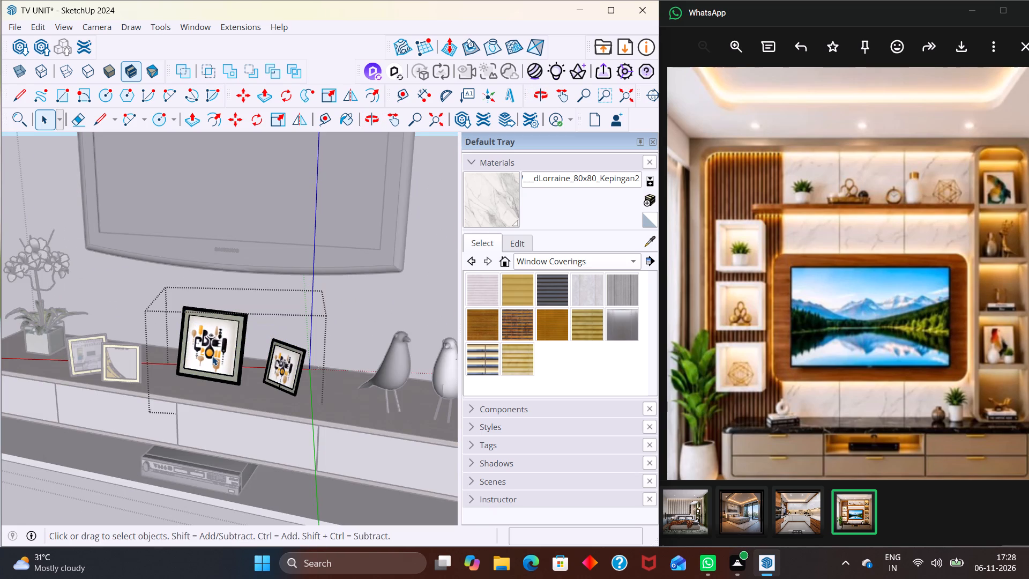
pyautogui.click(212, 356)
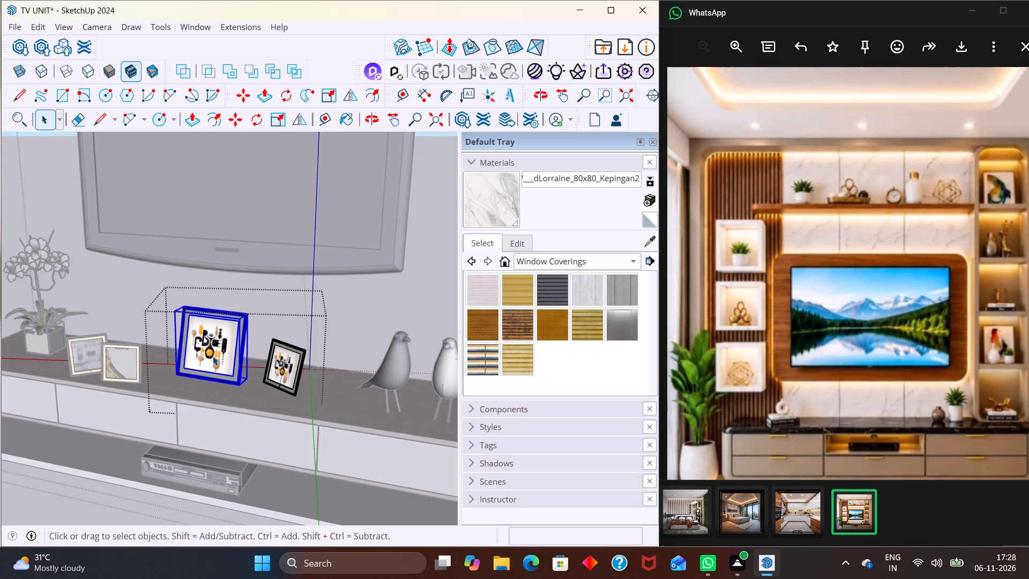
pyautogui.press('m')
pyautogui.click(240, 384)
pyautogui.scroll(-7, 302, 311)
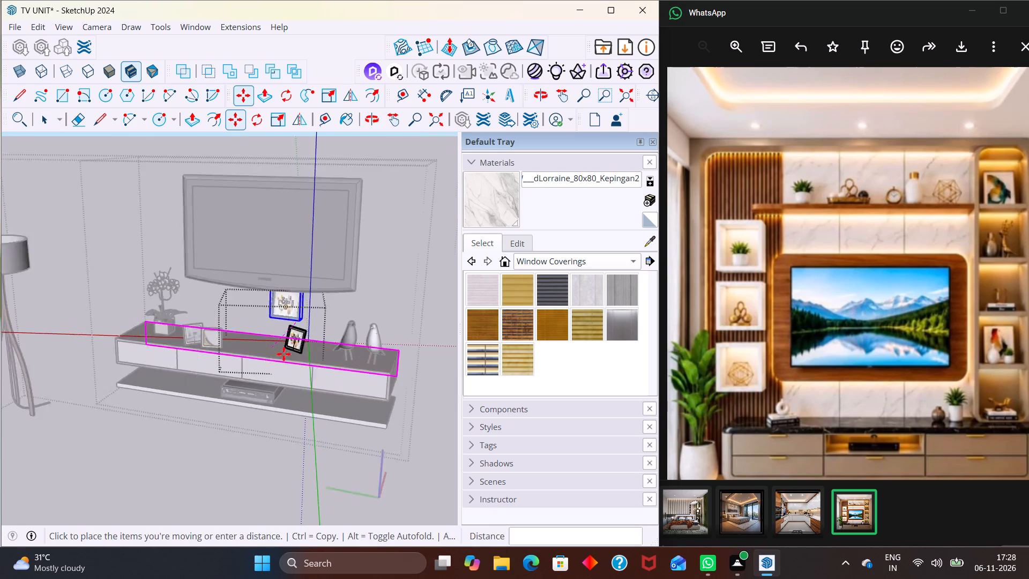
pyautogui.scroll(-20, 284, 354)
pyautogui.scroll(-6, 284, 354)
pyautogui.moveTo(28, 479); pyautogui.dragTo(0, 501, button='middle')
pyautogui.scroll(-10, 74, 427)
pyautogui.moveTo(207, 453); pyautogui.dragTo(37, 471, button='middle')
pyautogui.click(138, 463)
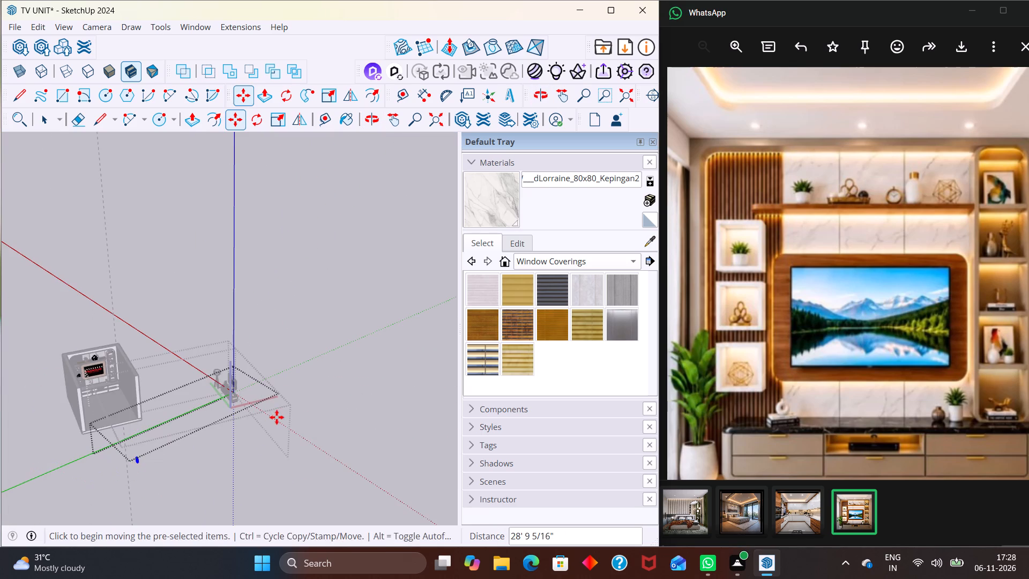
pyautogui.press('space')
pyautogui.scroll(7, 116, 432)
pyautogui.click(171, 501)
# Rotate the larger picture frame about its bottom corner on the ground plane so its picture faces out from the TV wall.
pyautogui.scroll(10, 131, 462)
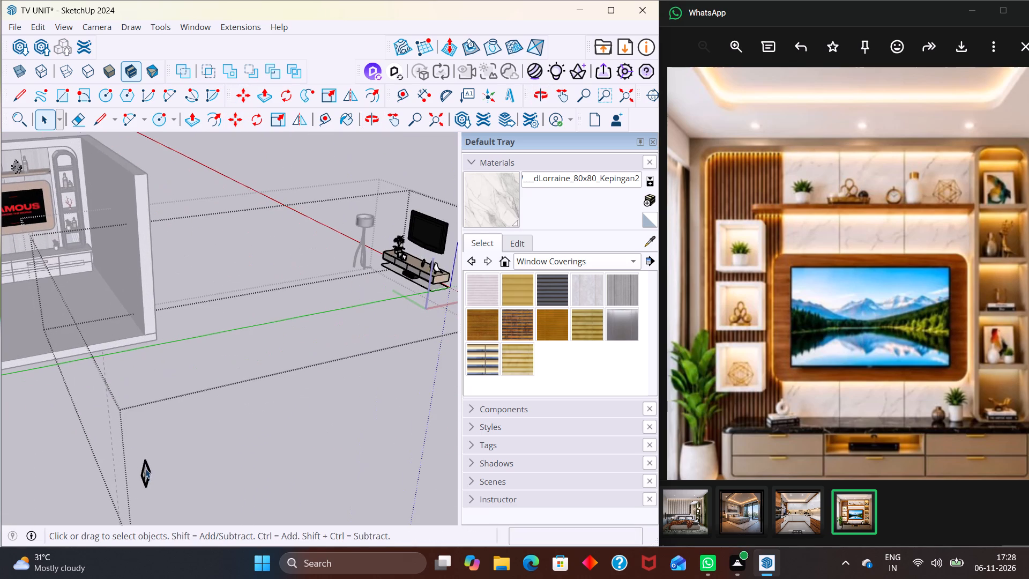
pyautogui.click(144, 474)
pyautogui.doubleClick(144, 474)
pyautogui.scroll(4, 144, 474)
pyautogui.press('r')
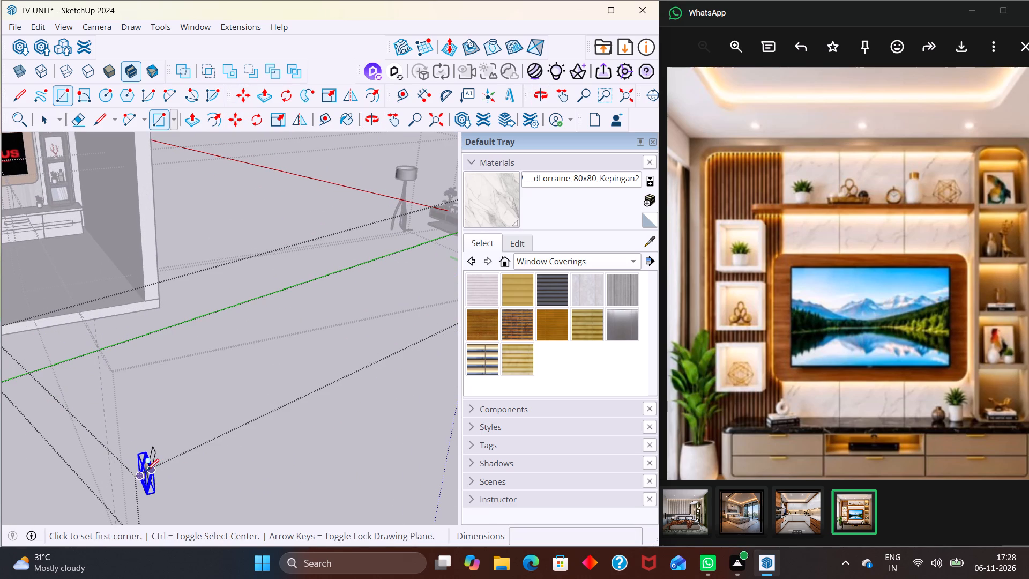
pyautogui.scroll(7, 166, 485)
pyautogui.press('q')
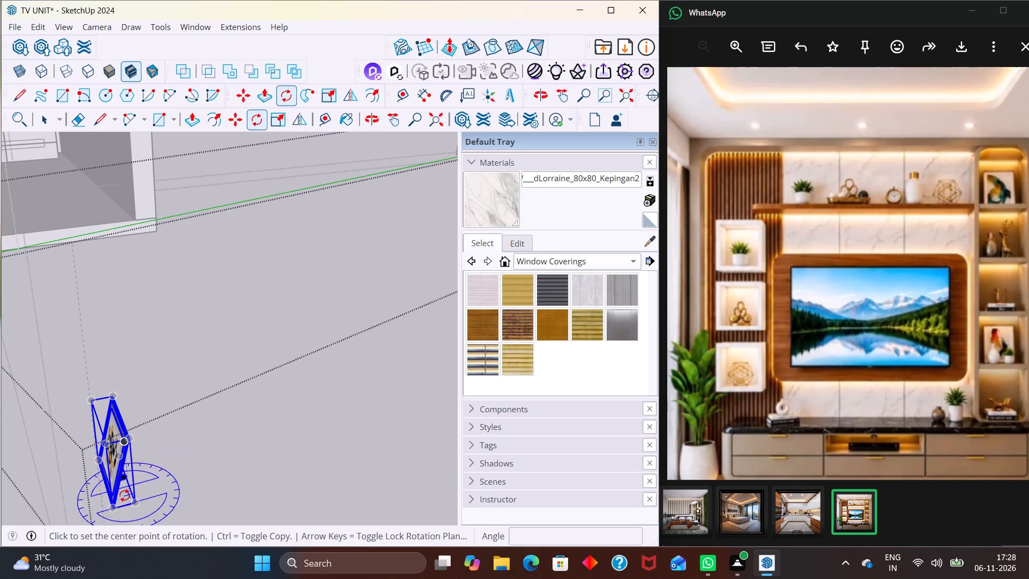
pyautogui.click(116, 507)
pyautogui.click(141, 499)
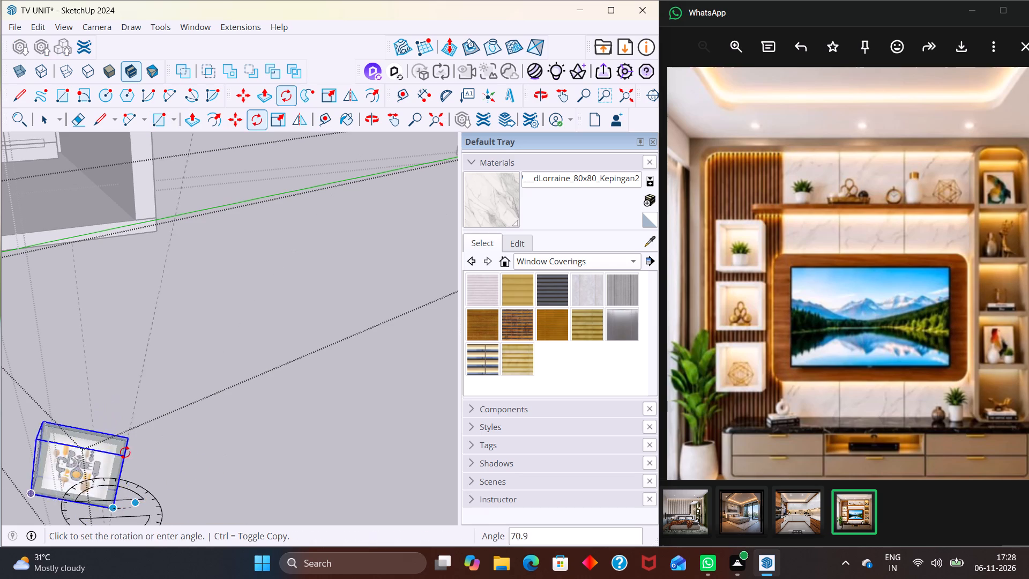
pyautogui.scroll(-10, 117, 434)
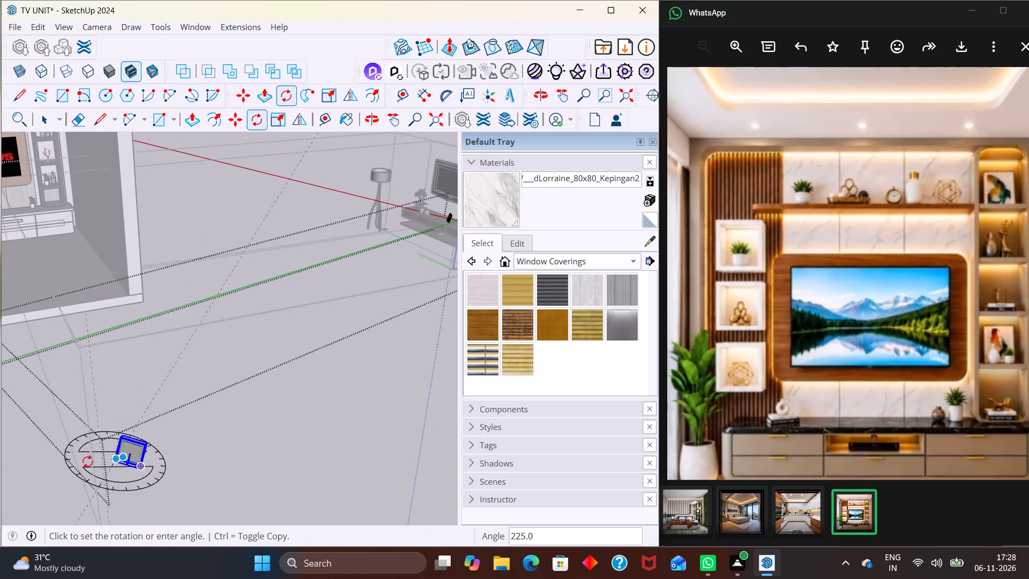
pyautogui.click(135, 375)
pyautogui.press('space')
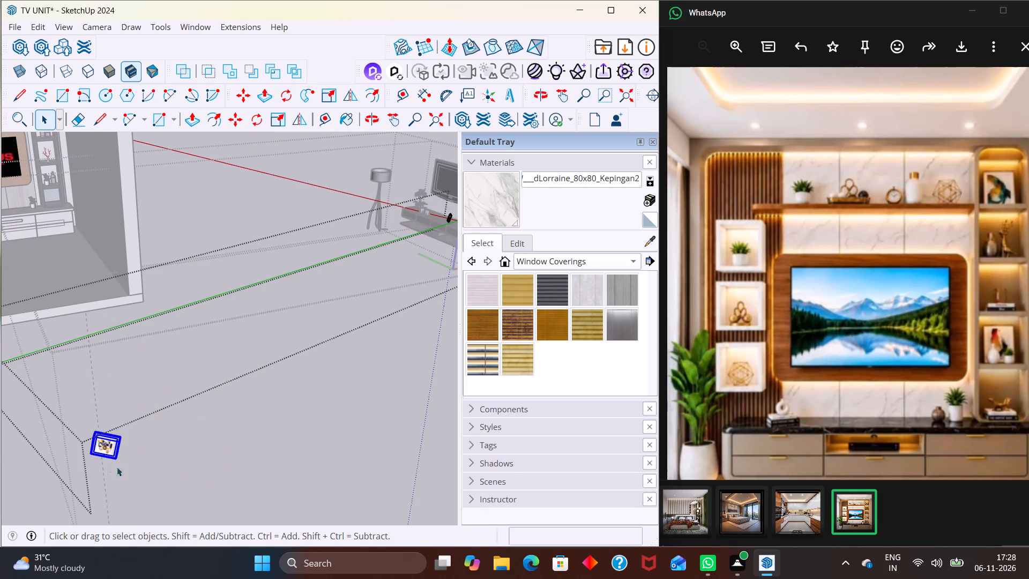
# Move the rotated picture frame into the lowest compartment of the arched shelf unit, beneath the succulent and bottle.
pyautogui.scroll(3, 108, 463)
pyautogui.click(184, 475)
pyautogui.scroll(4, 90, 452)
pyautogui.click(121, 441)
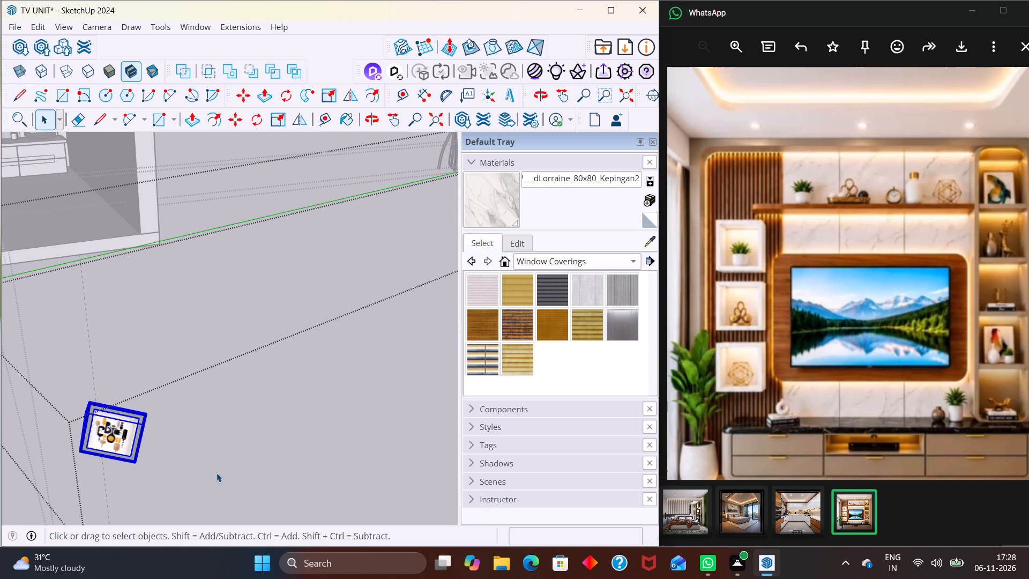
pyautogui.press('m')
pyautogui.click(135, 459)
pyautogui.scroll(-5, 136, 391)
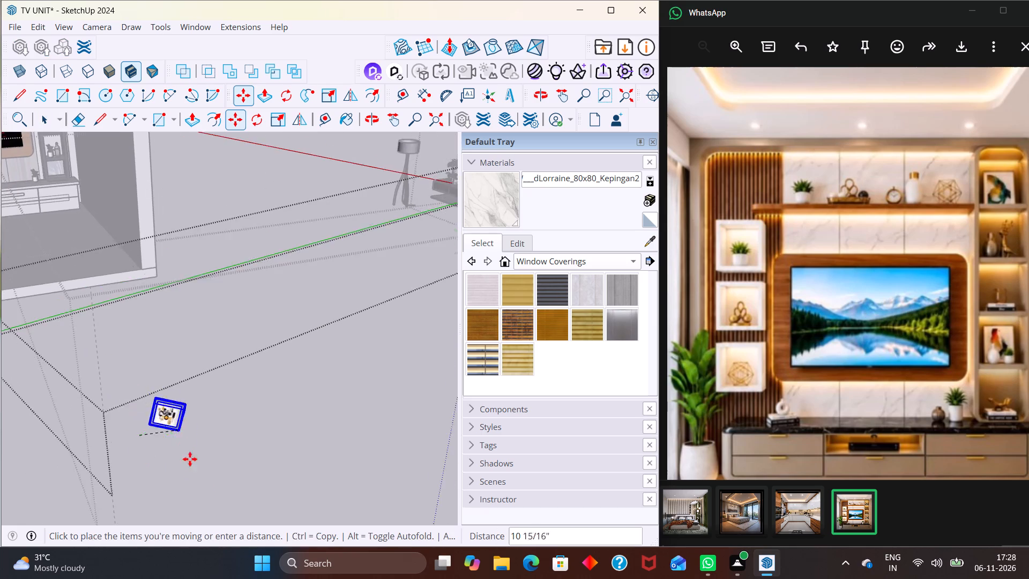
pyautogui.scroll(-10, 190, 459)
pyautogui.scroll(9, 89, 159)
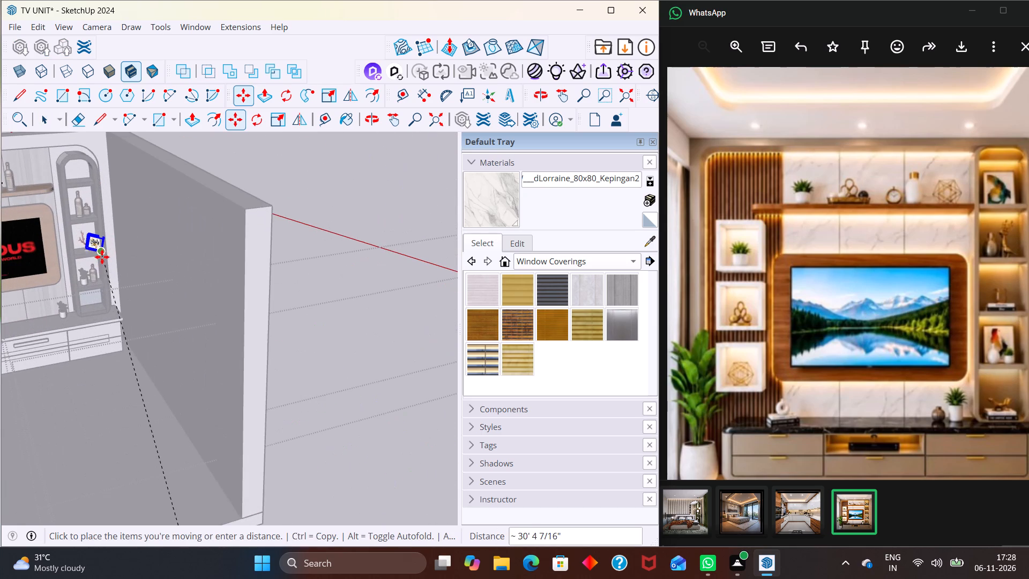
pyautogui.scroll(10, 95, 273)
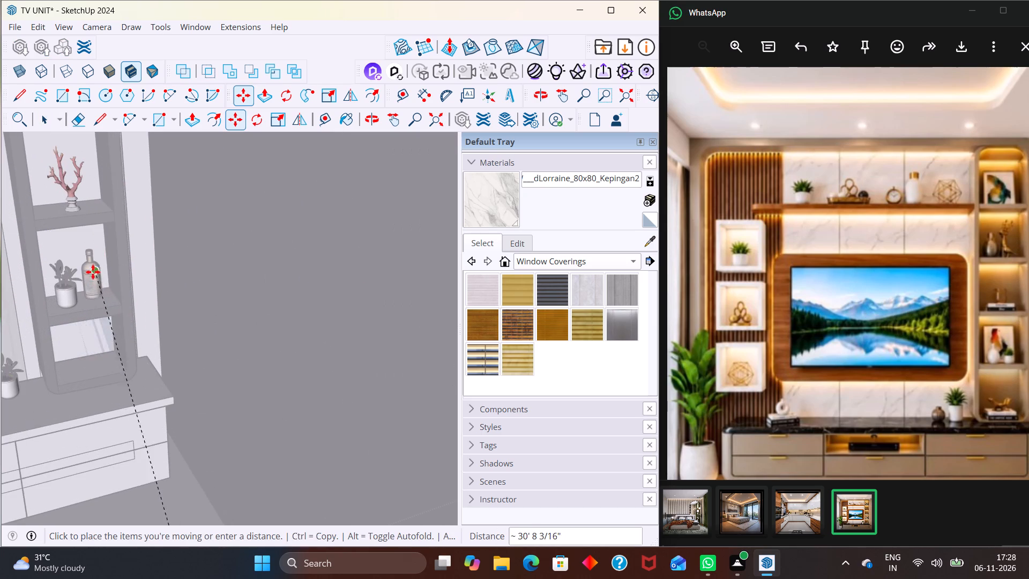
pyautogui.click(106, 368)
pyautogui.scroll(-2, 114, 365)
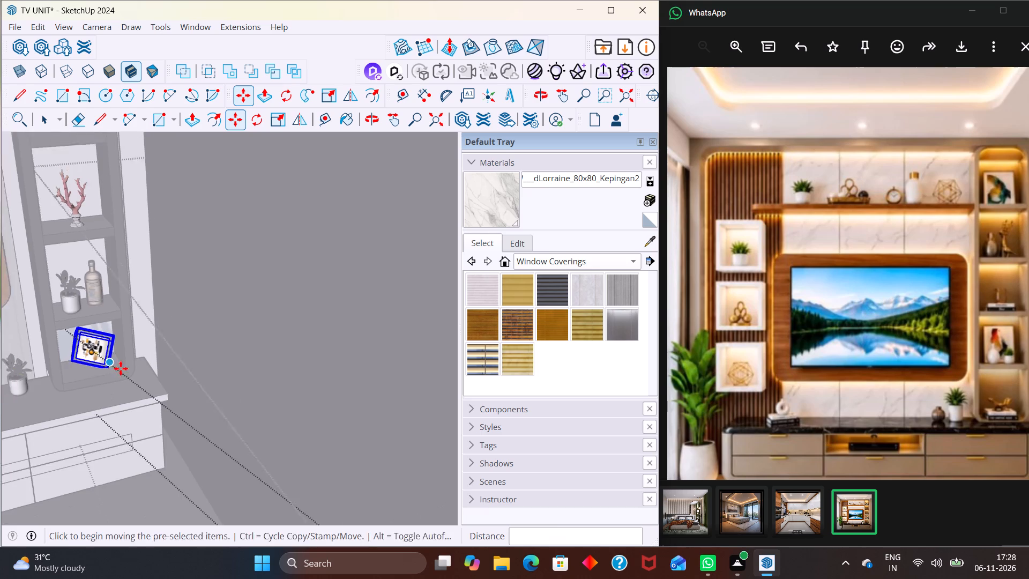
pyautogui.scroll(-2, 121, 368)
pyautogui.moveTo(132, 368); pyautogui.dragTo(114, 261, button='middle')
pyautogui.scroll(1, 114, 262)
pyautogui.scroll(-11, 125, 255)
pyautogui.moveTo(144, 294); pyautogui.dragTo(114, 307, button='middle')
# Deselect the placed picture frame and close the imported model's nested groups.
pyautogui.click(277, 400)
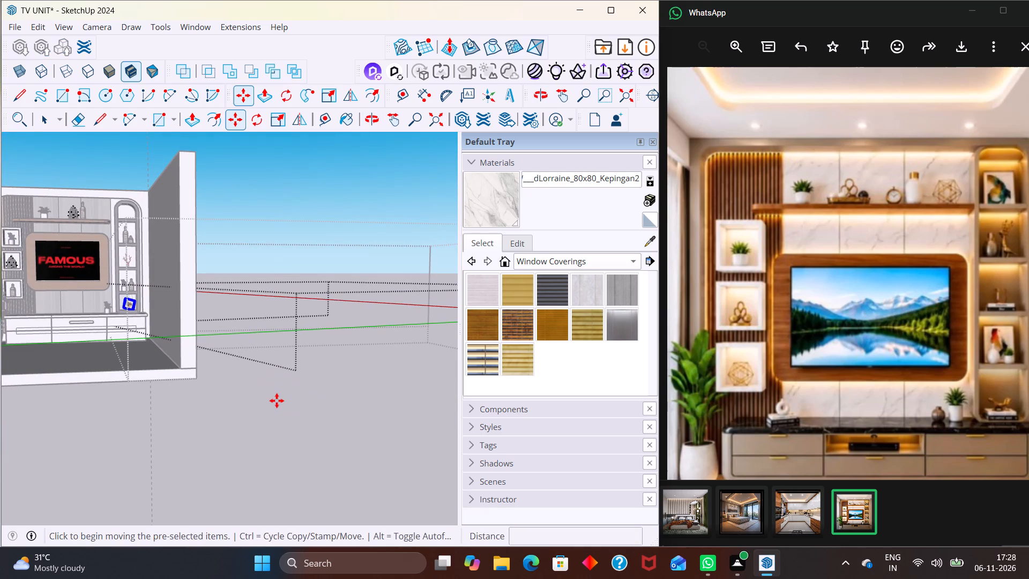
pyautogui.press('space')
pyautogui.click(235, 426)
pyautogui.click(230, 425)
pyautogui.press('space')
pyautogui.press('space')
pyautogui.press('space')
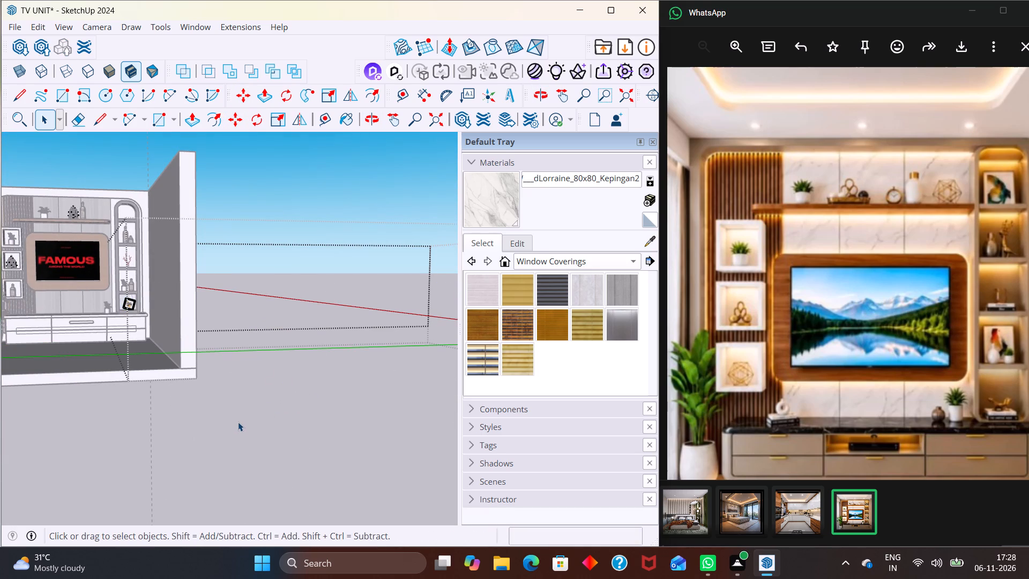
pyautogui.press('Escape')
pyautogui.press('space')
pyautogui.moveTo(241, 424); pyautogui.dragTo(241, 439)
pyautogui.press('space')
pyautogui.press('space')
pyautogui.click(255, 187)
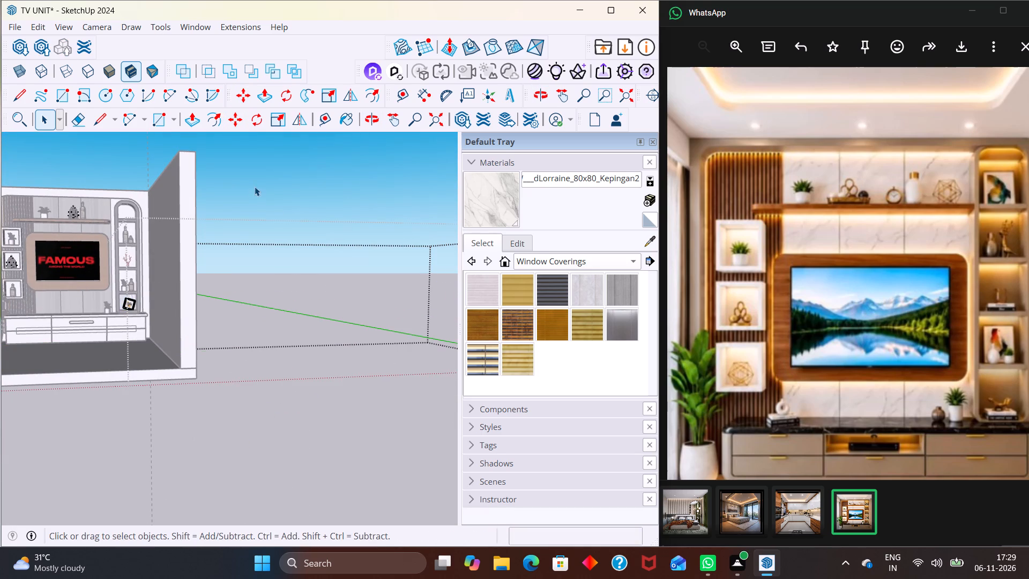
# Inside the imported model, move the frame with the "Scandinavian Modern Home" picture about 25' 9" onto the arched unit's top shelf.
pyautogui.scroll(-4, 252, 233)
pyautogui.scroll(20, 157, 286)
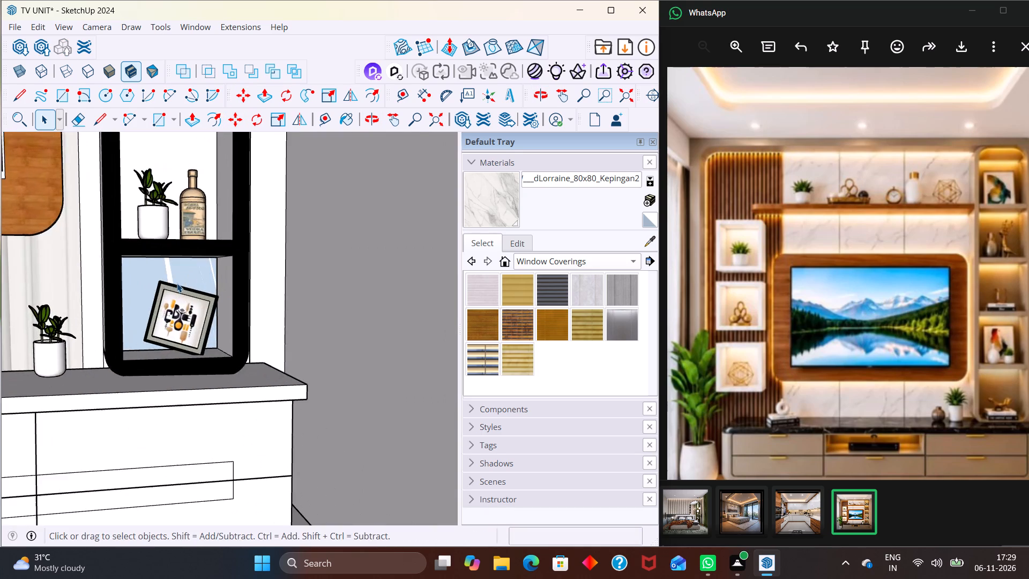
pyautogui.scroll(-20, 177, 283)
pyautogui.scroll(-10, 177, 283)
pyautogui.scroll(5, 330, 315)
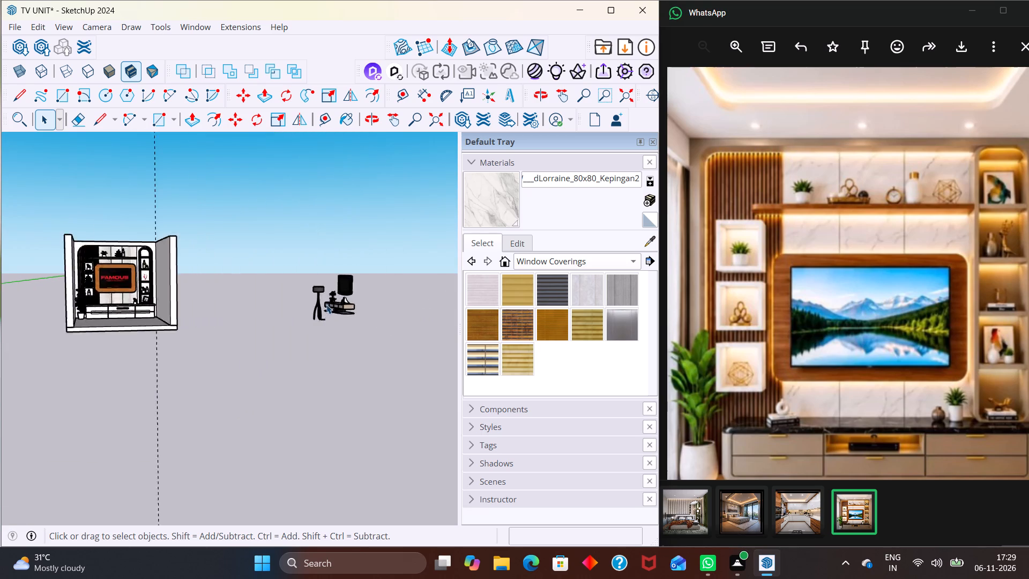
pyautogui.scroll(16, 326, 305)
pyautogui.moveTo(347, 337); pyautogui.dragTo(422, 358, button='middle')
pyautogui.scroll(4, 416, 361)
pyautogui.moveTo(276, 359); pyautogui.dragTo(356, 362, button='middle')
pyautogui.scroll(1, 276, 359)
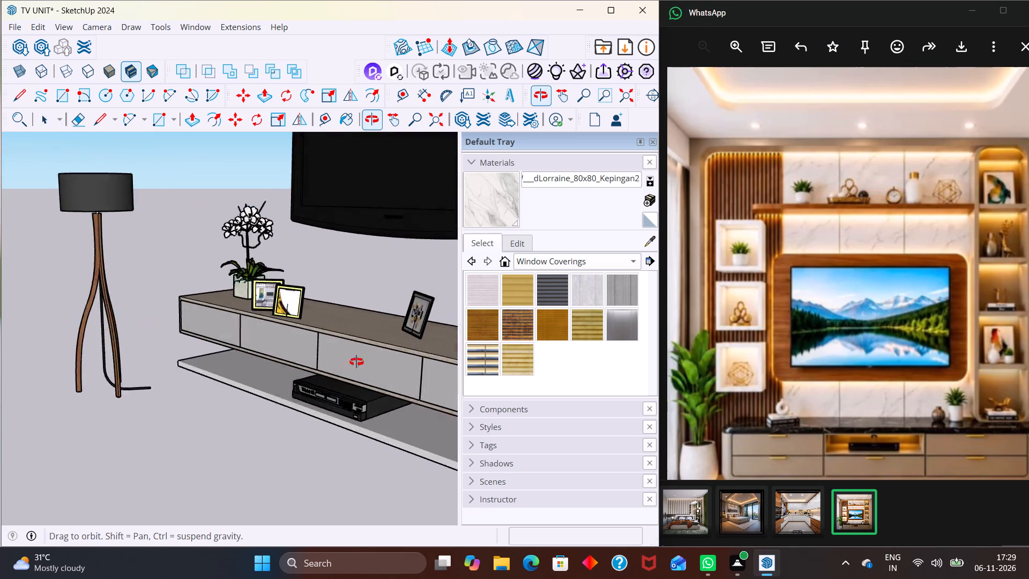
pyautogui.moveTo(356, 362); pyautogui.dragTo(398, 332, button='middle')
pyautogui.scroll(3, 361, 352)
pyautogui.moveTo(185, 332); pyautogui.dragTo(216, 356, button='middle')
pyautogui.scroll(11, 178, 390)
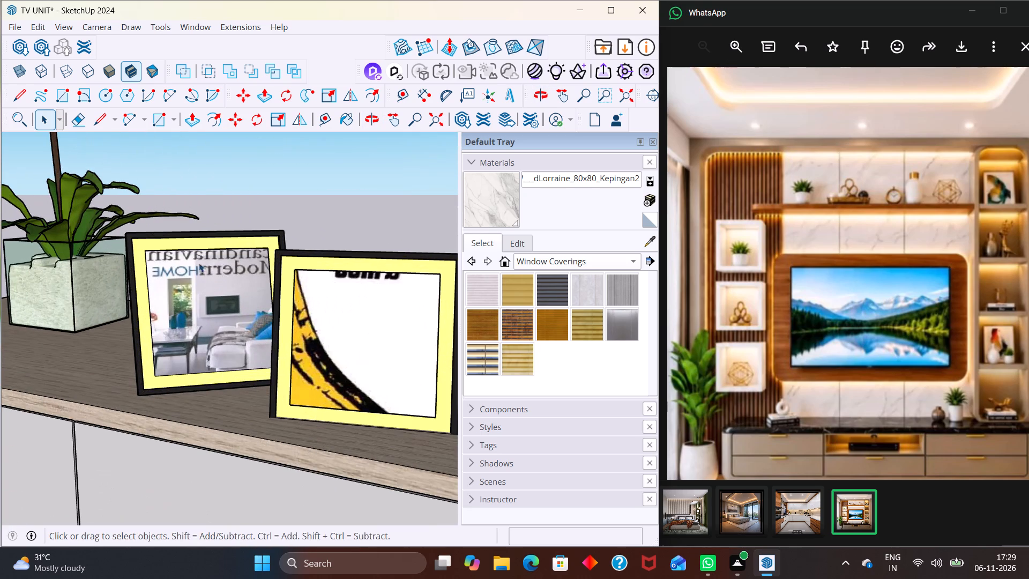
pyautogui.tripleClick(202, 280)
pyautogui.click(150, 286)
pyautogui.scroll(-4, 166, 286)
pyautogui.tripleClick(167, 282)
pyautogui.click(178, 293)
pyautogui.tripleClick(181, 291)
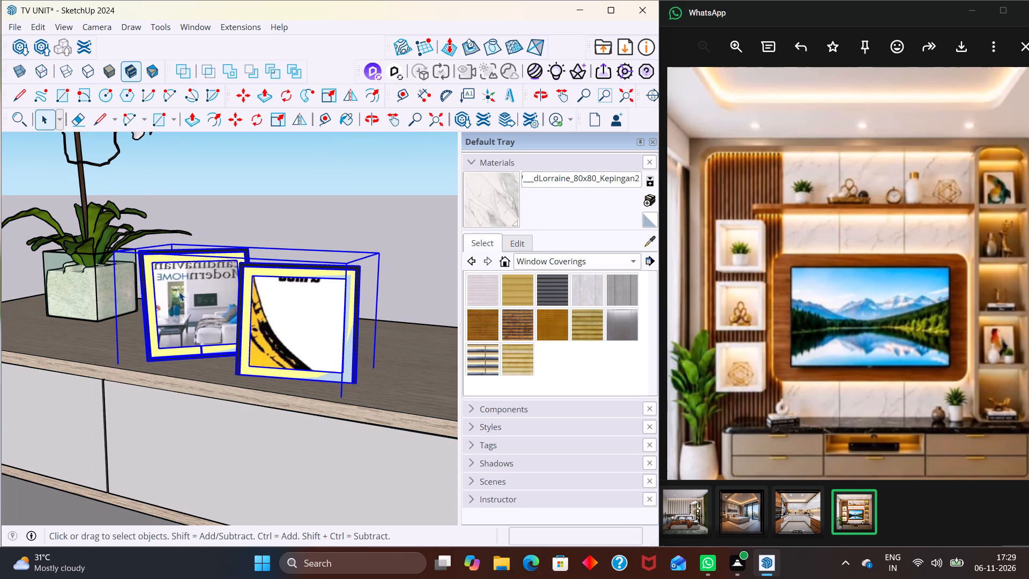
pyautogui.click(179, 291)
pyautogui.press('m')
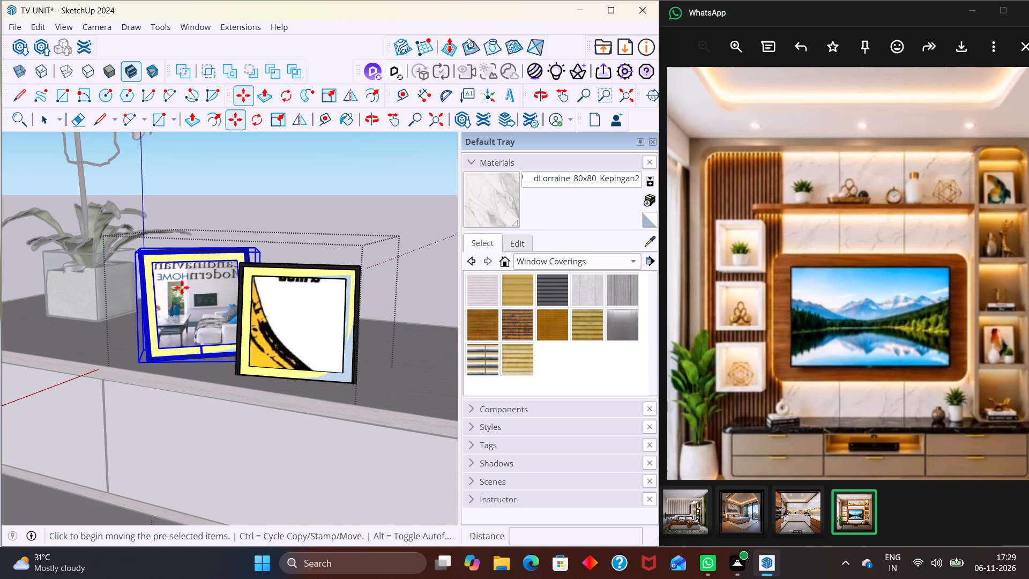
pyautogui.click(140, 360)
pyautogui.scroll(-19, 214, 233)
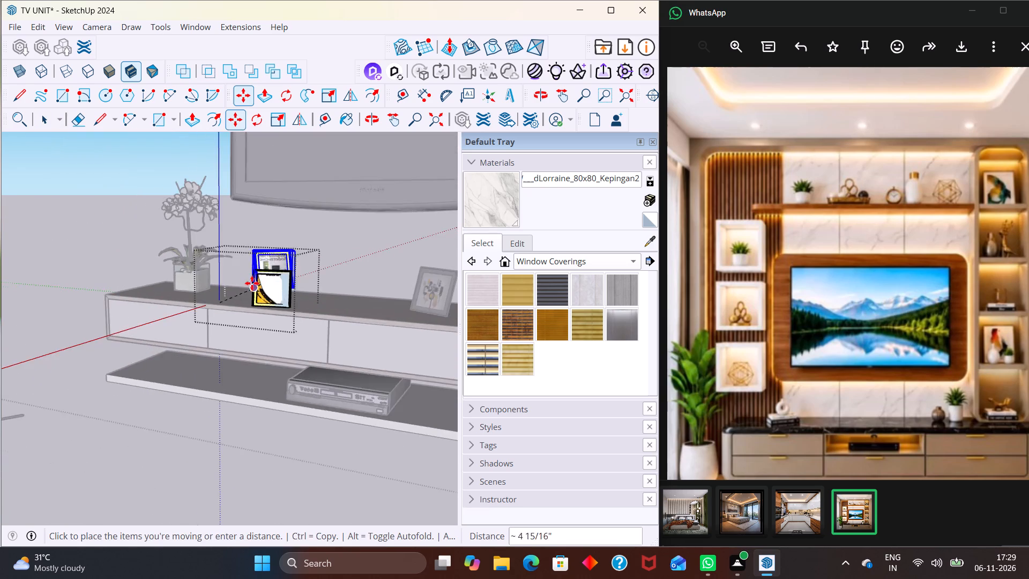
pyautogui.scroll(-20, 252, 283)
pyautogui.scroll(-19, 252, 283)
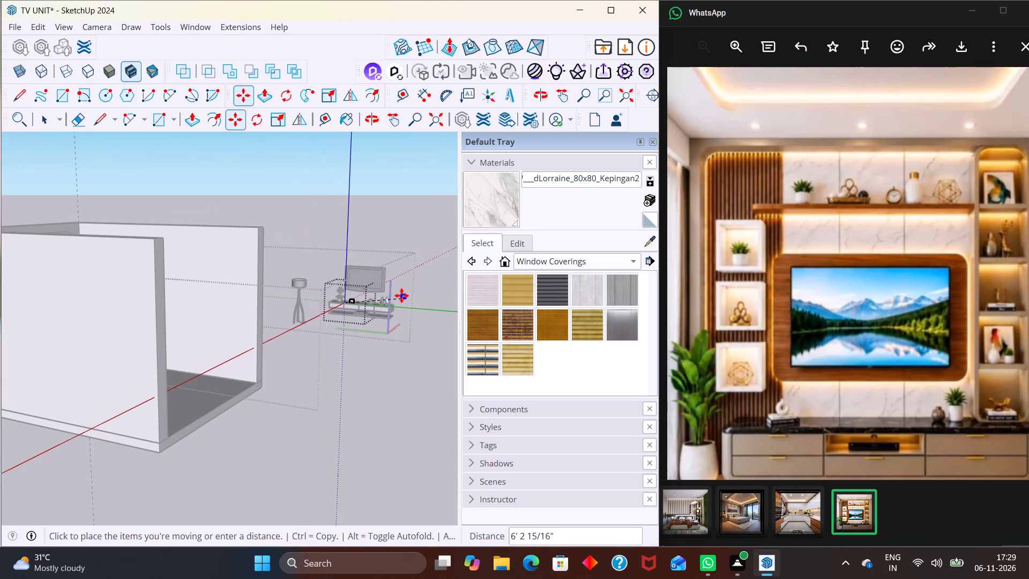
pyautogui.scroll(-1, 407, 578)
pyautogui.scroll(1, 232, 412)
pyautogui.scroll(-3, 233, 413)
pyautogui.moveTo(269, 413); pyautogui.dragTo(27, 431, button='middle')
pyautogui.scroll(7, 36, 289)
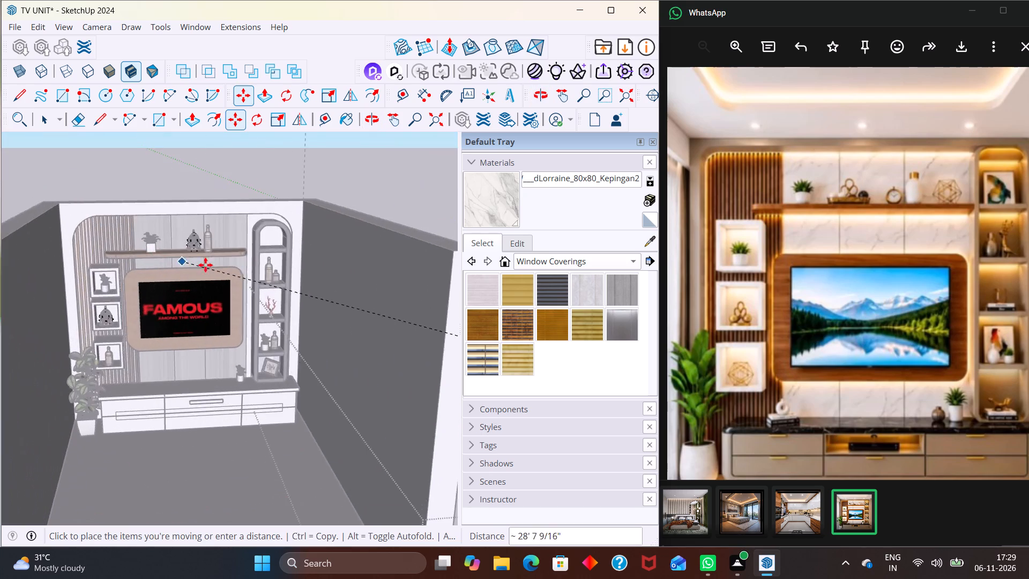
pyautogui.scroll(12, 205, 265)
pyautogui.moveTo(245, 267); pyautogui.dragTo(200, 367, button='middle')
pyautogui.scroll(1, 200, 367)
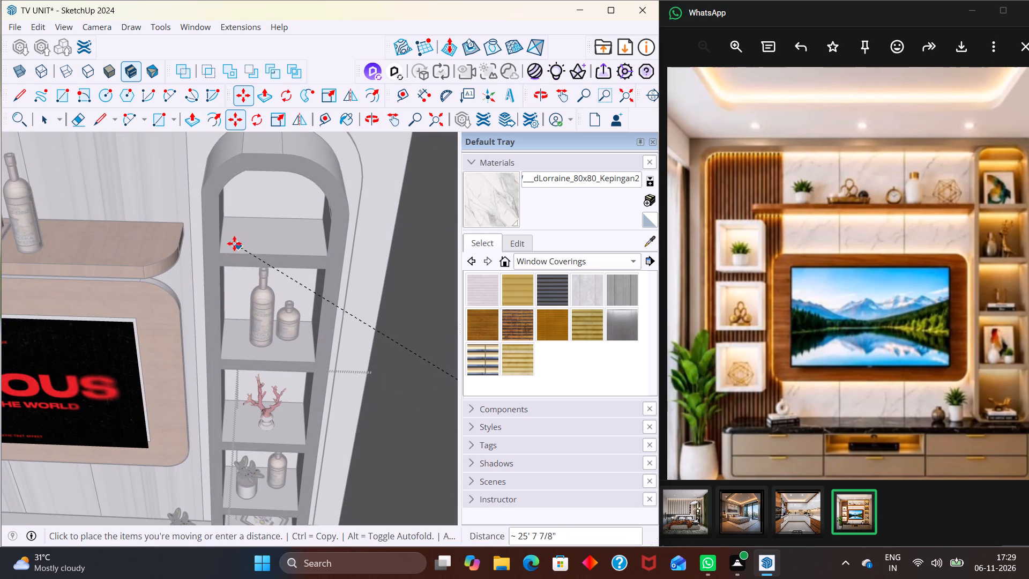
pyautogui.click(230, 241)
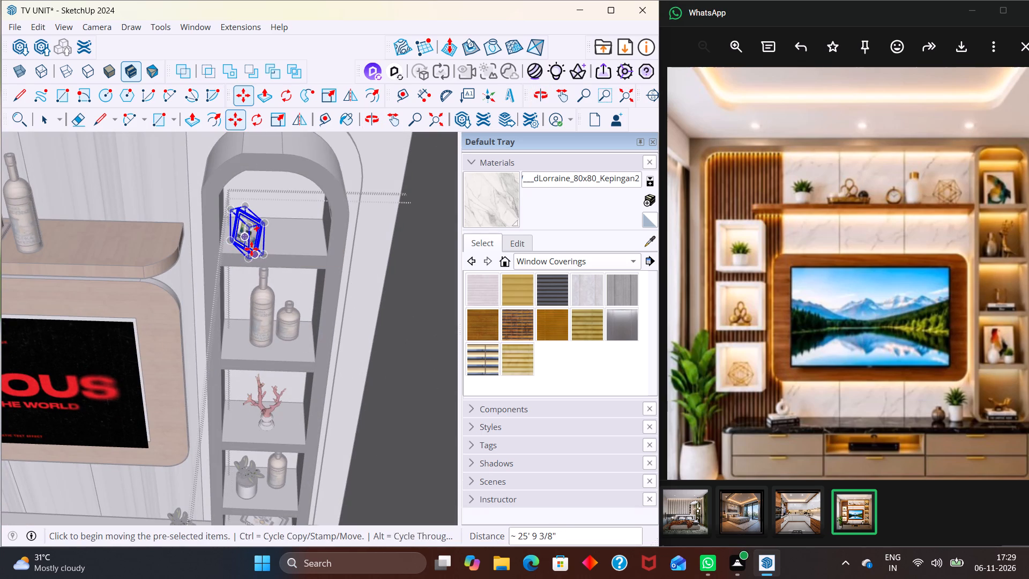
# Rotate the small frame about 39° around its bottom corner on the shelf plane so its picture faces the room.
pyautogui.moveTo(275, 251); pyautogui.dragTo(294, 240, button='middle')
pyautogui.scroll(7, 270, 241)
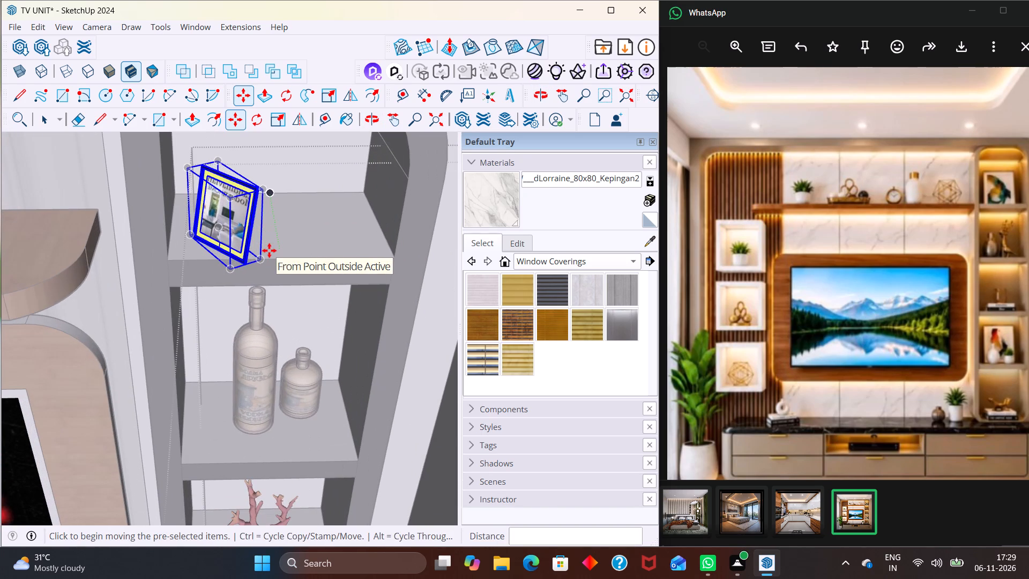
pyautogui.press('q')
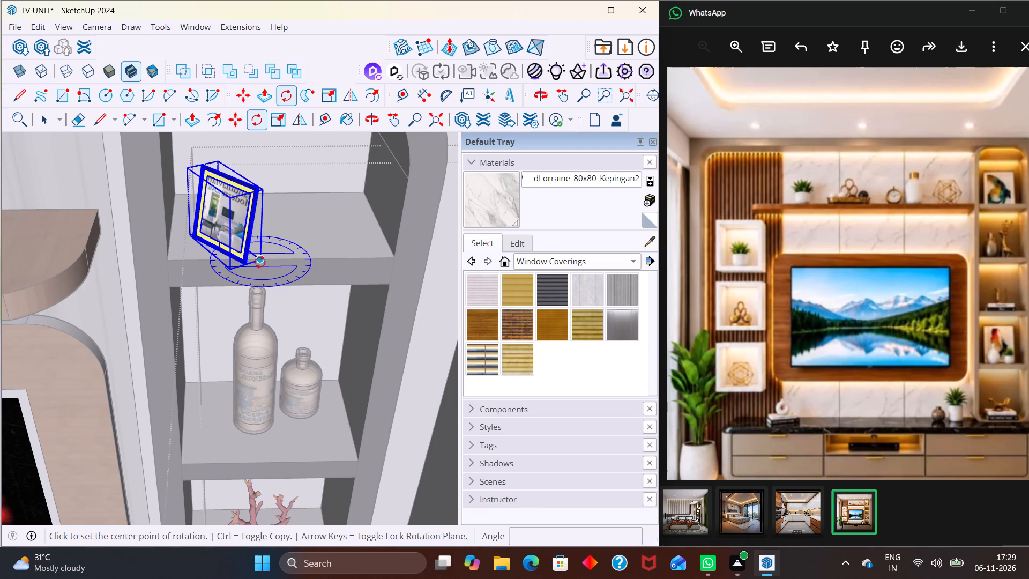
pyautogui.click(260, 262)
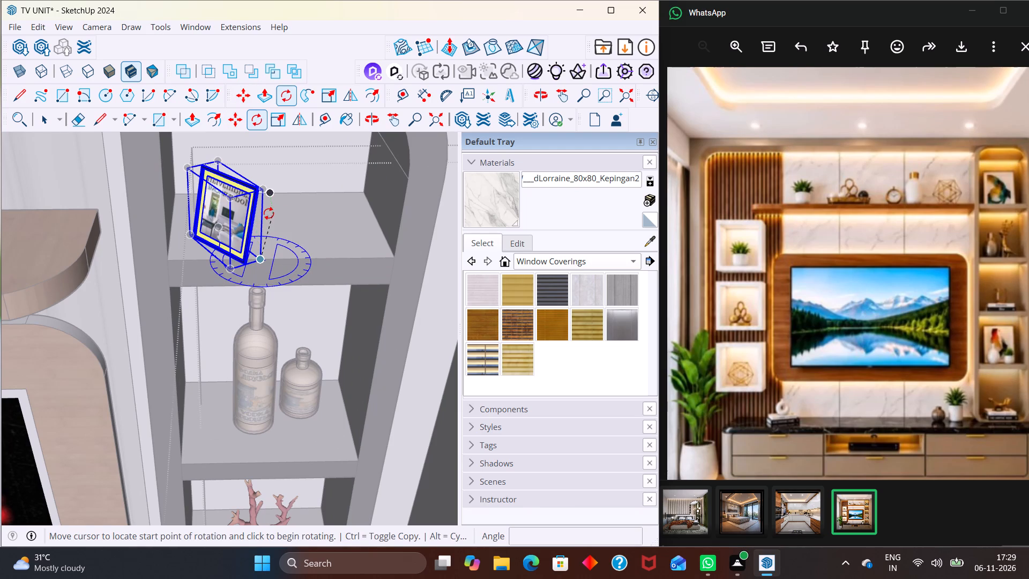
pyautogui.scroll(4, 266, 209)
pyautogui.moveTo(262, 222); pyautogui.dragTo(197, 314, button='middle')
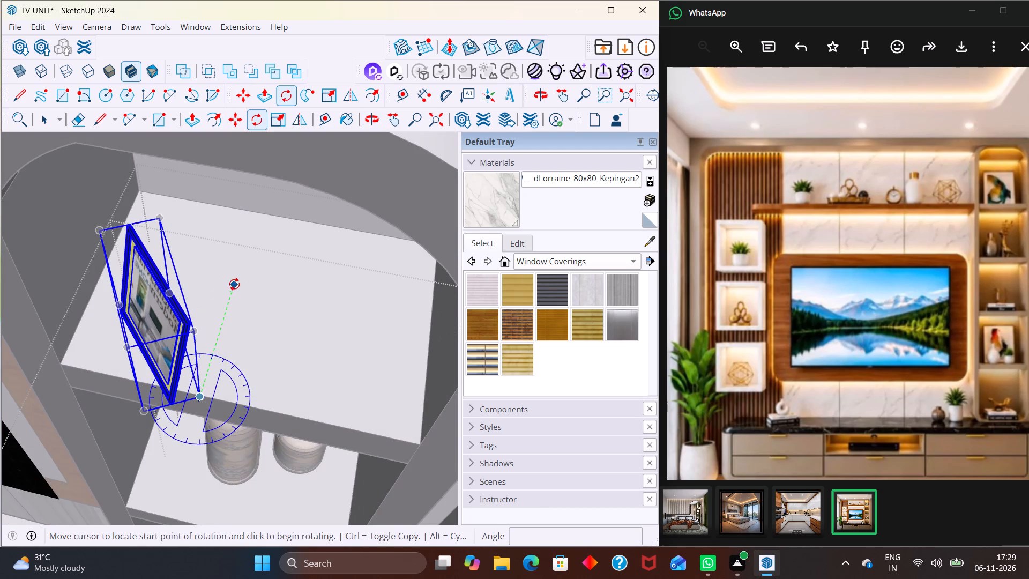
pyautogui.click(235, 279)
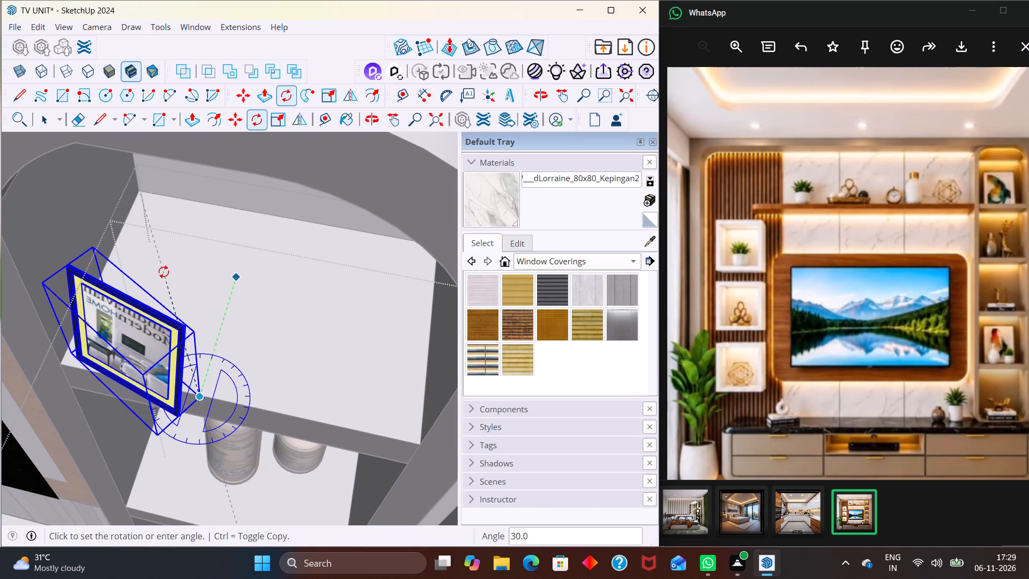
pyautogui.click(151, 299)
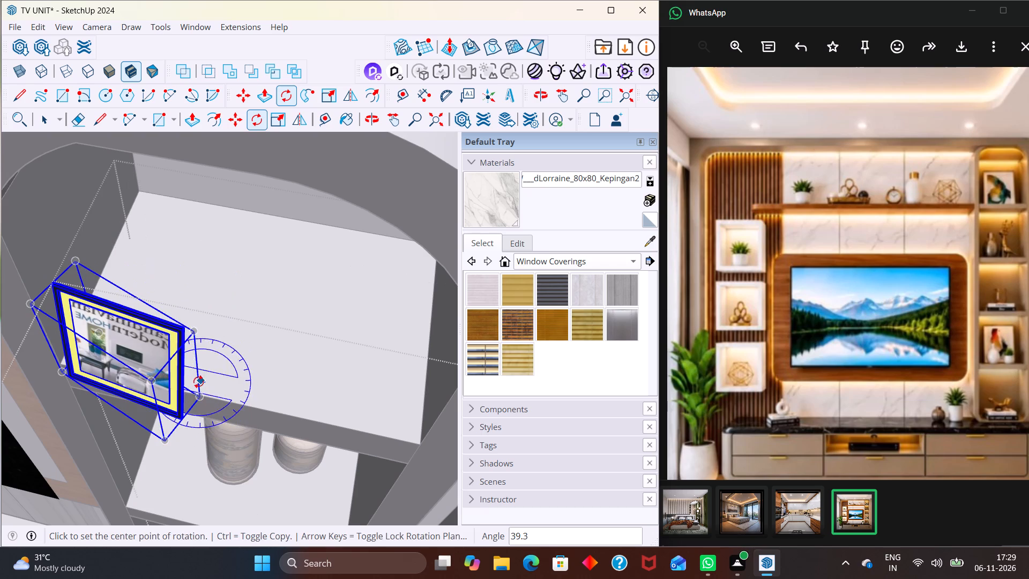
# Move the small frame inward toward the middle of the arched unit's top shelf and close the imported model's groups.
pyautogui.press('m')
pyautogui.click(198, 398)
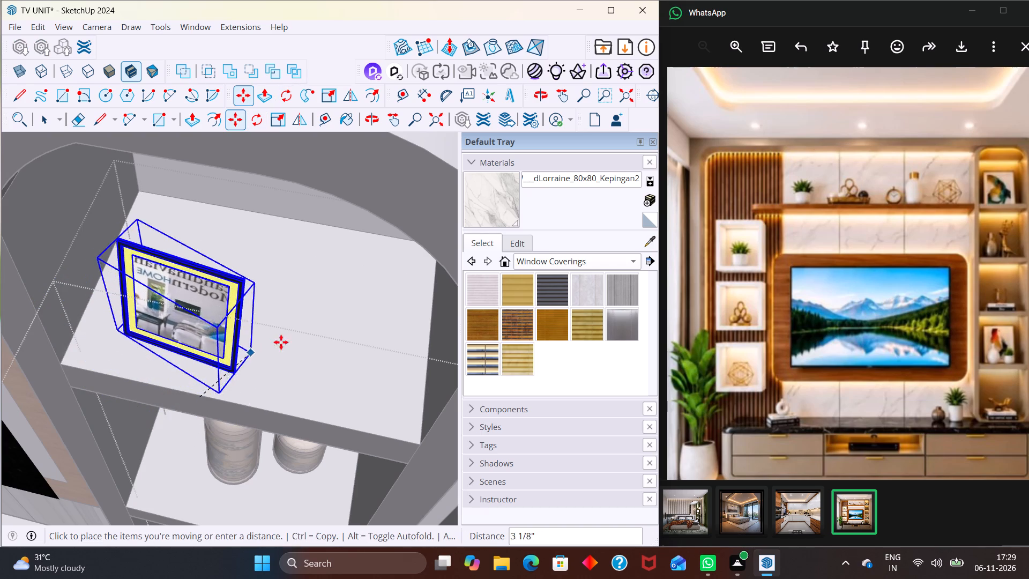
pyautogui.click(319, 333)
pyautogui.scroll(-20, 346, 256)
pyautogui.scroll(-3, 346, 256)
pyautogui.press('space')
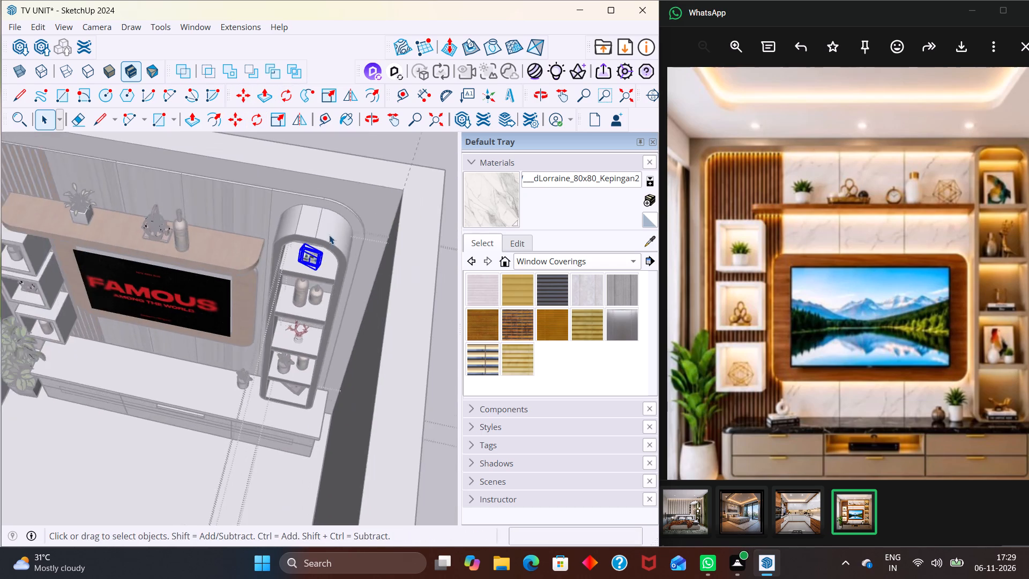
pyautogui.scroll(-4, 329, 235)
pyautogui.click(405, 210)
pyautogui.moveTo(332, 223); pyautogui.dragTo(385, 166, button='middle')
pyautogui.click(322, 143)
pyautogui.scroll(-3, 317, 260)
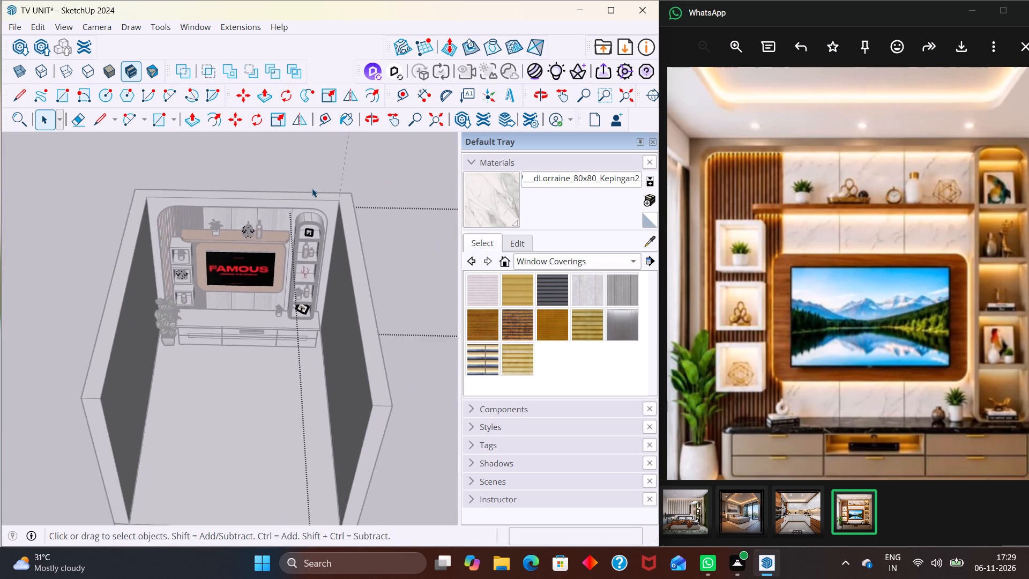
pyautogui.scroll(-6, 312, 188)
pyautogui.click(372, 452)
# Examine the furnished TV wall from the front, checking the shelves, boxes and arched unit against the reference picture.
pyautogui.moveTo(247, 395); pyautogui.dragTo(251, 215, button='middle')
pyautogui.scroll(10, 255, 201)
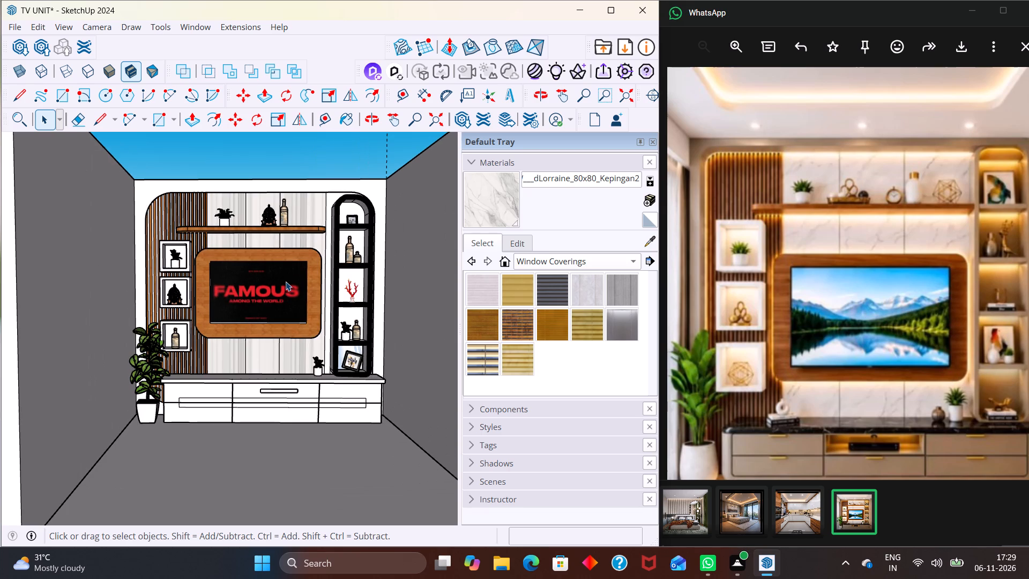
pyautogui.scroll(1, 250, 365)
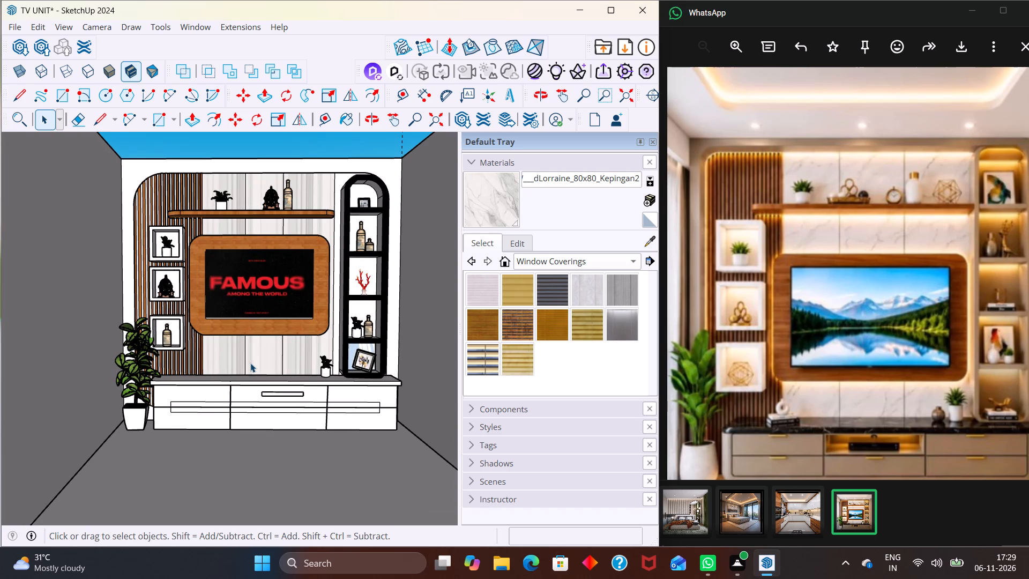
pyautogui.scroll(1, 294, 332)
pyautogui.scroll(-1, 290, 335)
pyautogui.moveTo(286, 336); pyautogui.dragTo(277, 337, button='middle')
pyautogui.scroll(-2, 283, 328)
pyautogui.scroll(-1, 344, 357)
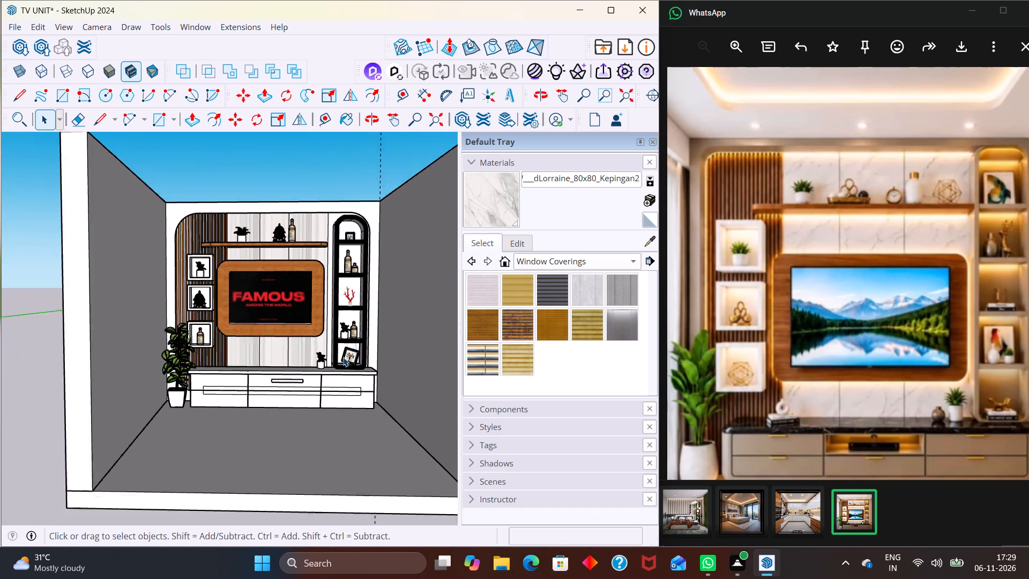
pyautogui.scroll(-3, 343, 357)
pyautogui.moveTo(357, 350); pyautogui.dragTo(342, 344, button='middle')
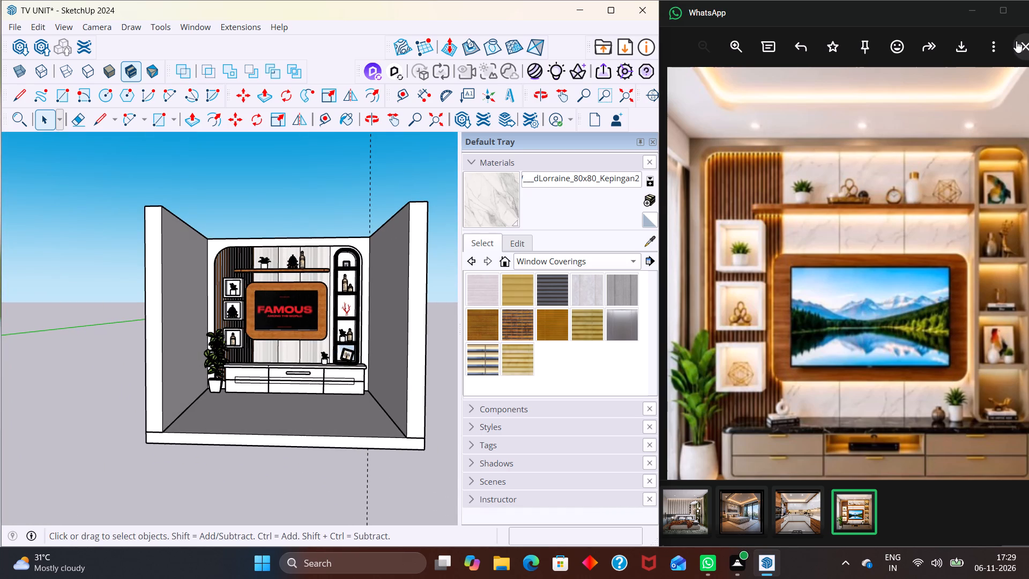
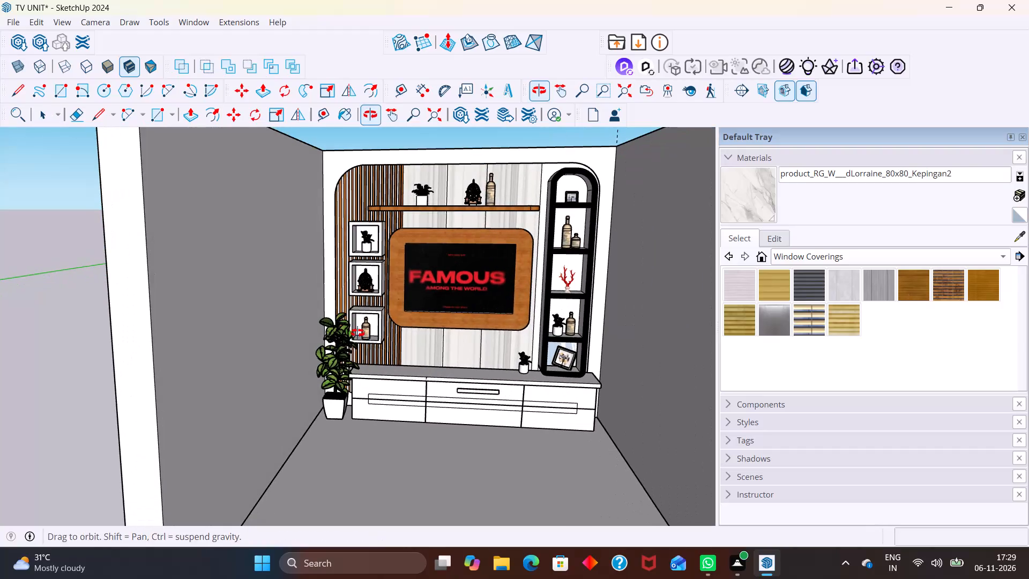
# Examine the decorated TV unit wall from several angles and distances, ending on a near-frontal view of the whole unit.
pyautogui.scroll(-2, 357, 332)
pyautogui.moveTo(389, 354); pyautogui.dragTo(385, 356, button='middle')
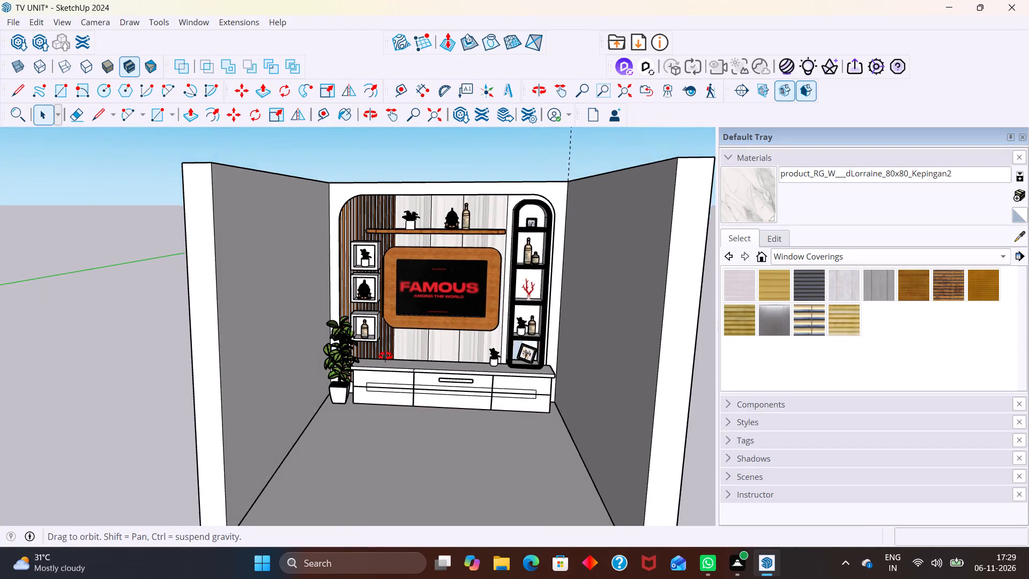
pyautogui.moveTo(385, 356); pyautogui.dragTo(421, 342, button='middle')
pyautogui.scroll(-1, 327, 344)
pyautogui.scroll(5, 430, 343)
pyautogui.moveTo(395, 329); pyautogui.dragTo(362, 346, button='middle')
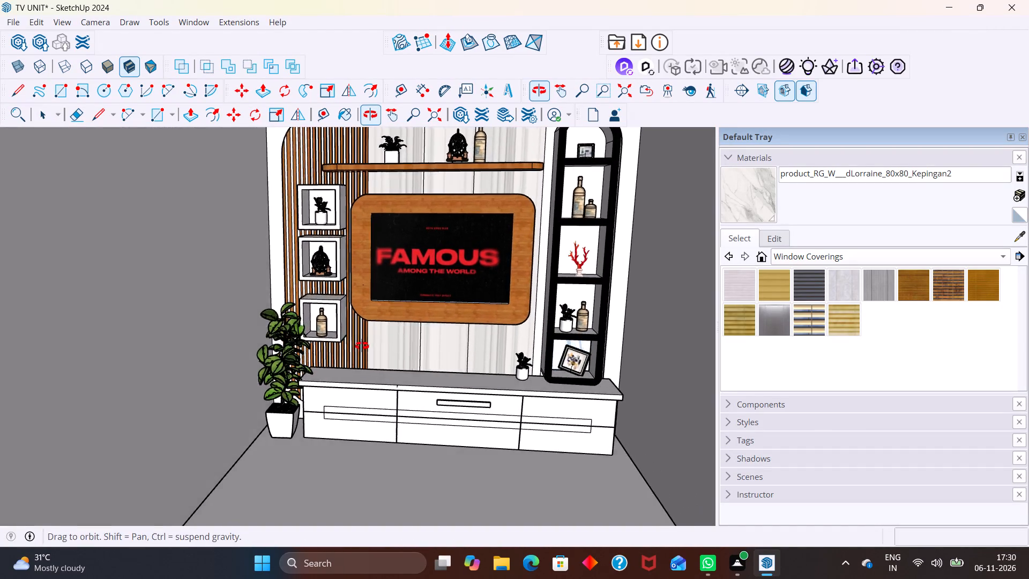
pyautogui.moveTo(362, 346); pyautogui.dragTo(362, 341, button='middle')
pyautogui.scroll(-4, 377, 323)
pyautogui.moveTo(488, 285); pyautogui.dragTo(494, 269, button='middle')
pyautogui.scroll(5, 494, 270)
pyautogui.moveTo(512, 296); pyautogui.dragTo(519, 300, button='middle')
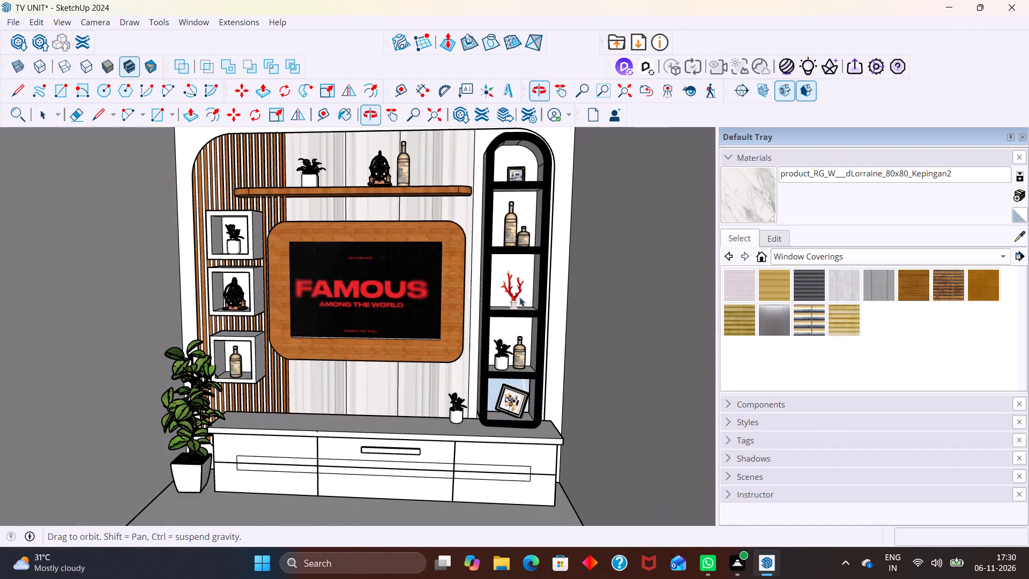
pyautogui.scroll(-1, 512, 301)
pyautogui.moveTo(492, 318); pyautogui.dragTo(520, 323, button='middle')
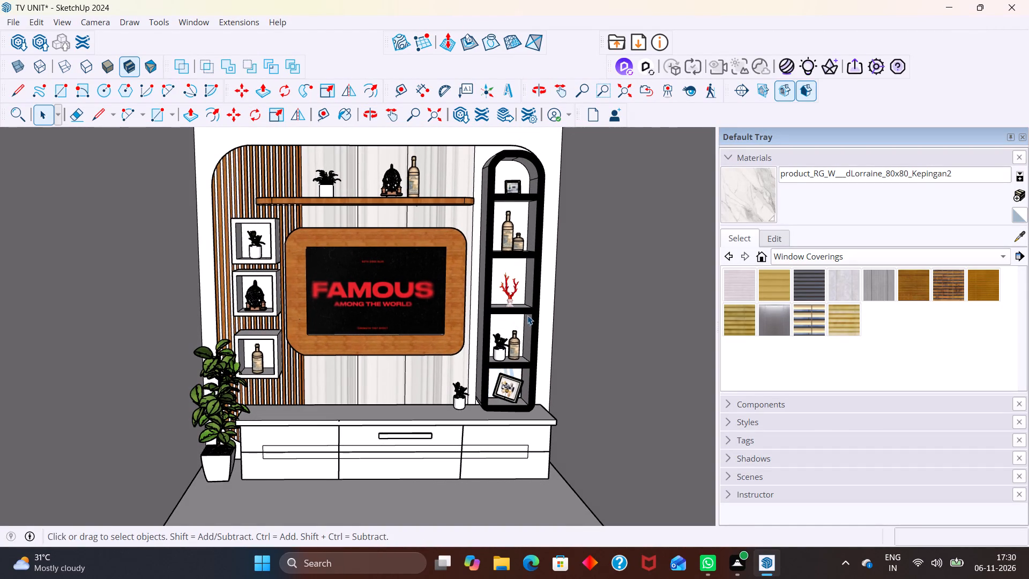
pyautogui.scroll(-1, 526, 315)
pyautogui.moveTo(525, 312); pyautogui.dragTo(506, 285, button='middle')
pyautogui.scroll(1, 506, 285)
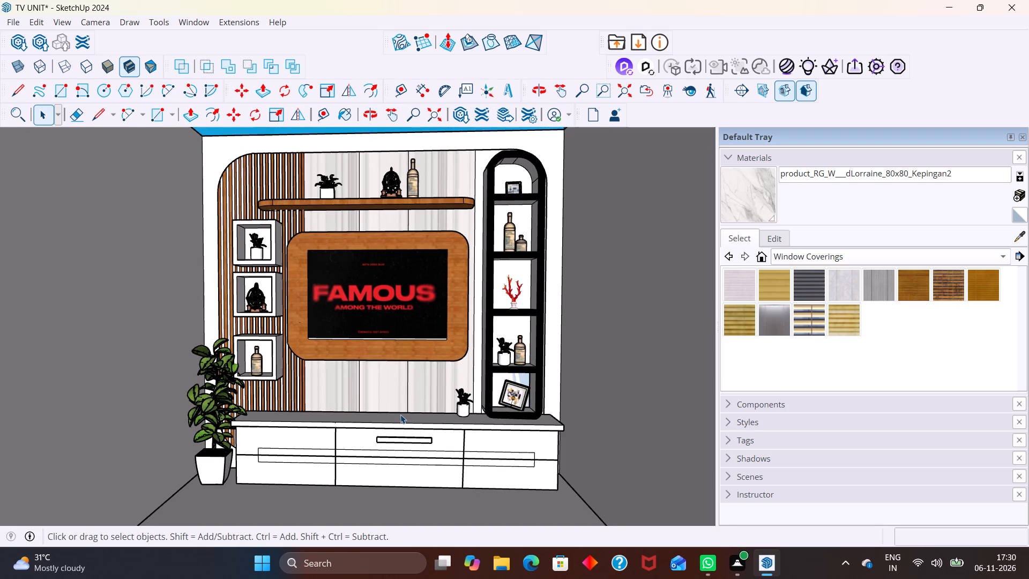
# Capture a rectangular screen snip covering the whole TV unit in the model view.
pyautogui.press('shift+super+s')
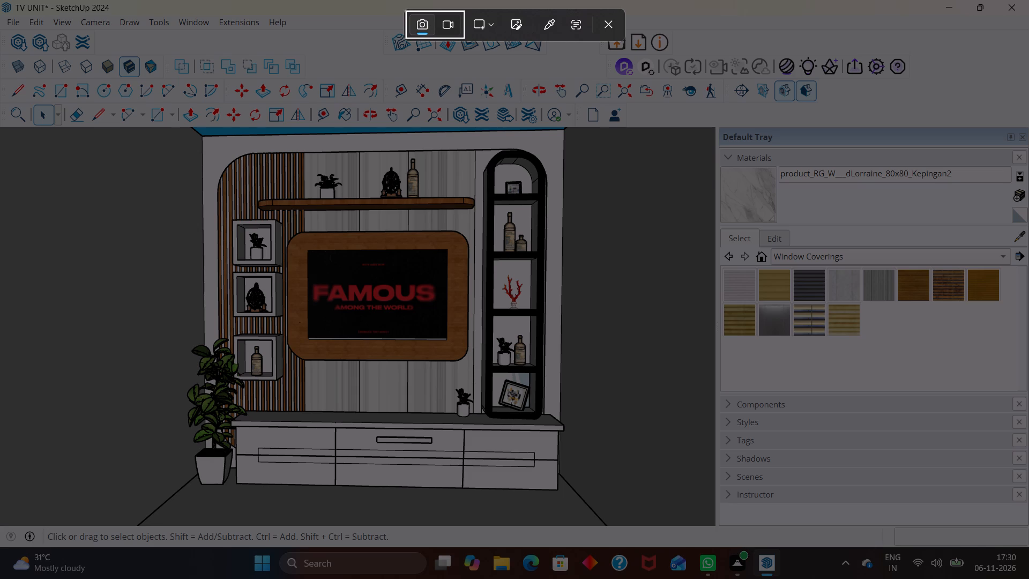
pyautogui.moveTo(133, 103); pyautogui.dragTo(513, 519)
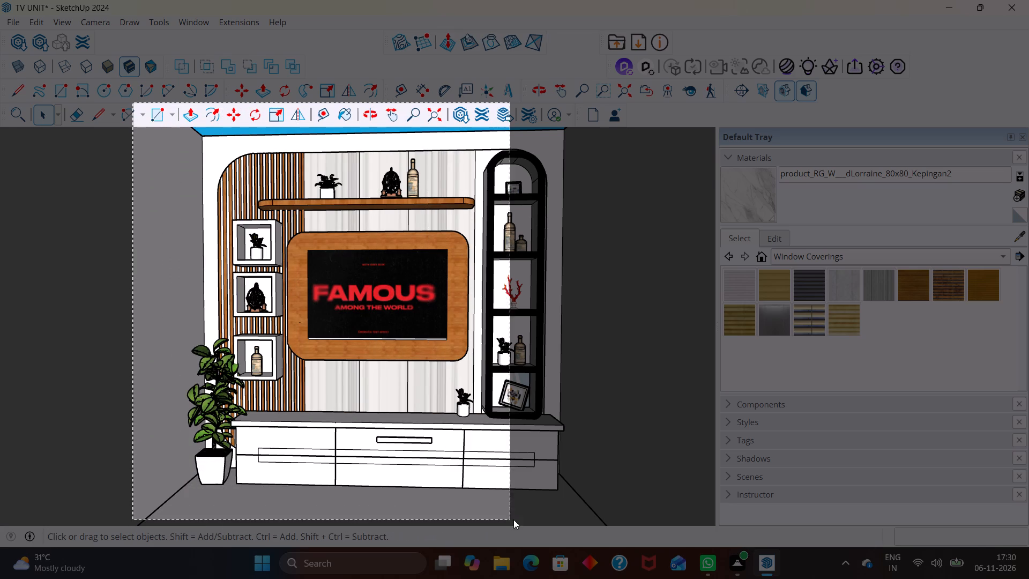
pyautogui.moveTo(513, 519); pyautogui.dragTo(738, 518)
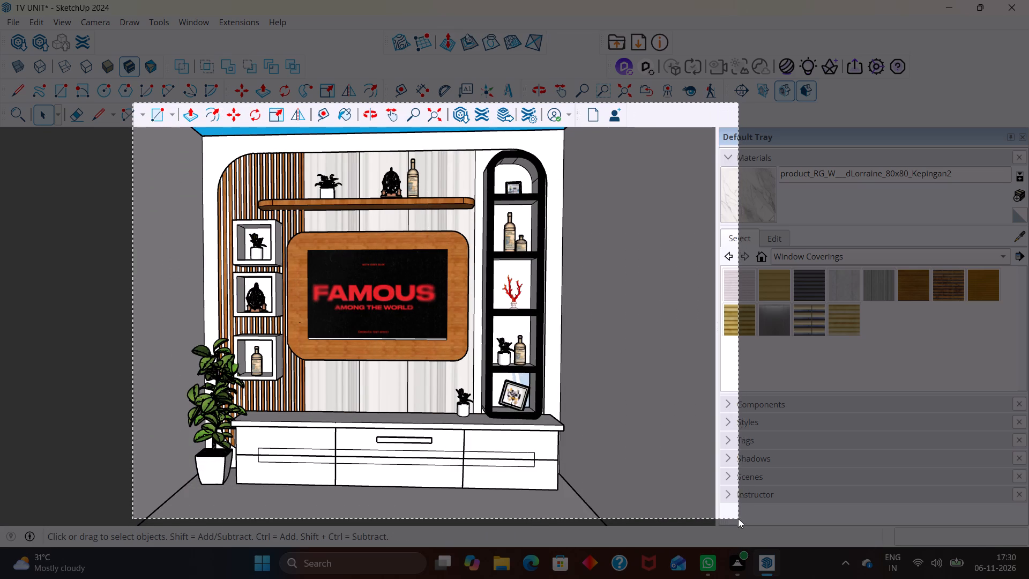
pyautogui.moveTo(738, 518); pyautogui.dragTo(715, 522)
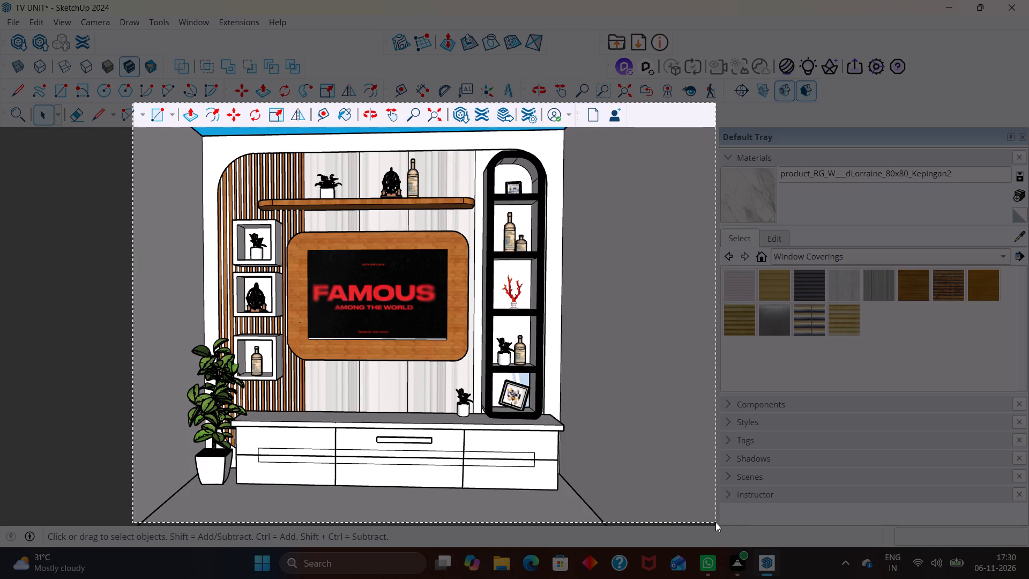
pyautogui.moveTo(715, 522); pyautogui.dragTo(715, 521)
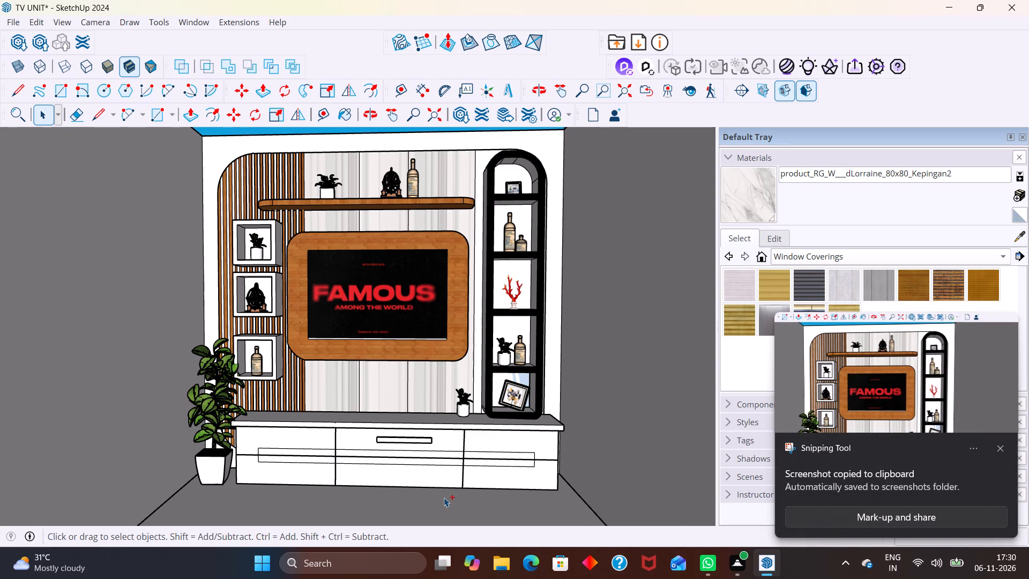
# Save the TV UNIT model.
pyautogui.hotkey('ctrl', 's')
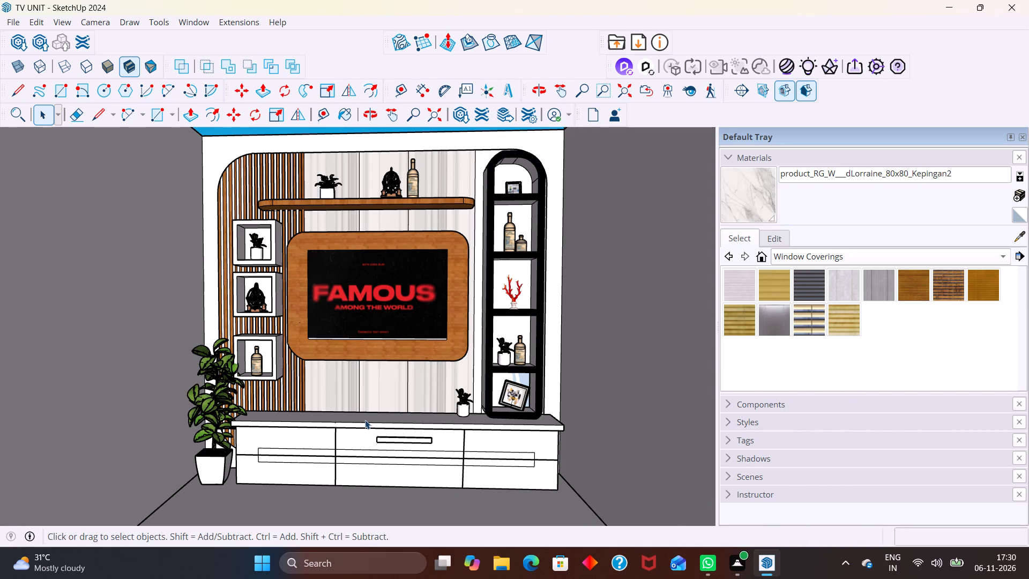
pyautogui.hotkey('ctrl', 's')
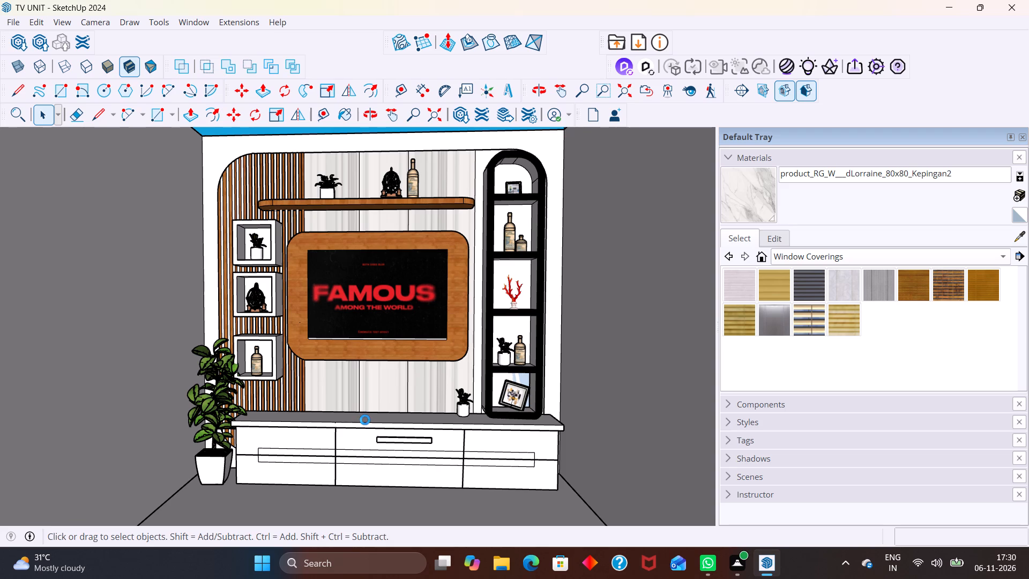